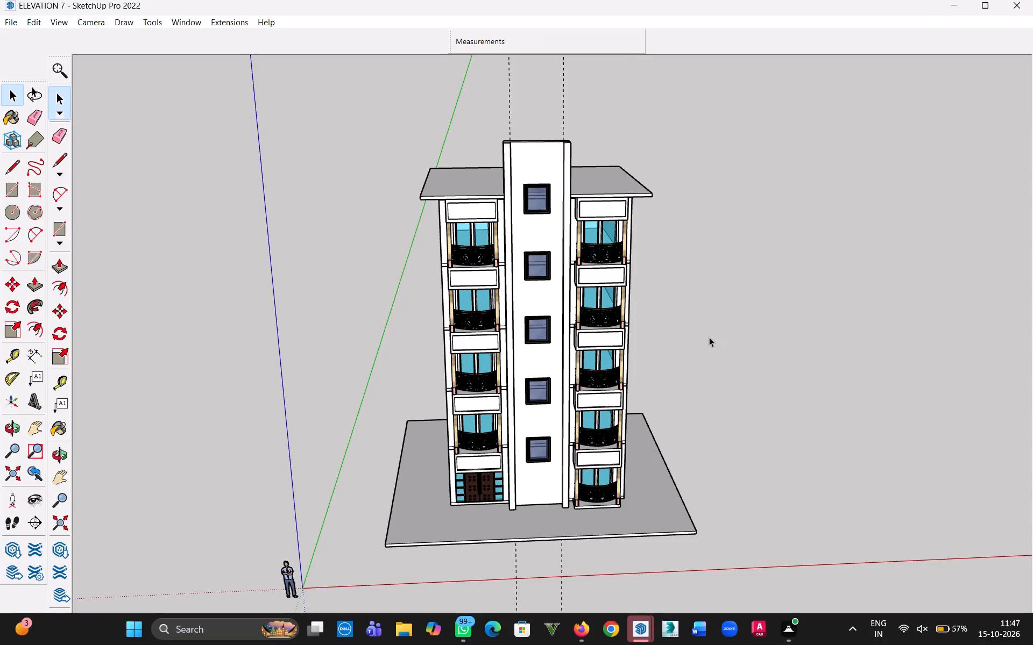
Examine the five-storey building's front elevation, side walls and roof from several angles and distances.
key(h)
drag(706, 337, 614, 348)
drag(683, 350, 521, 358)
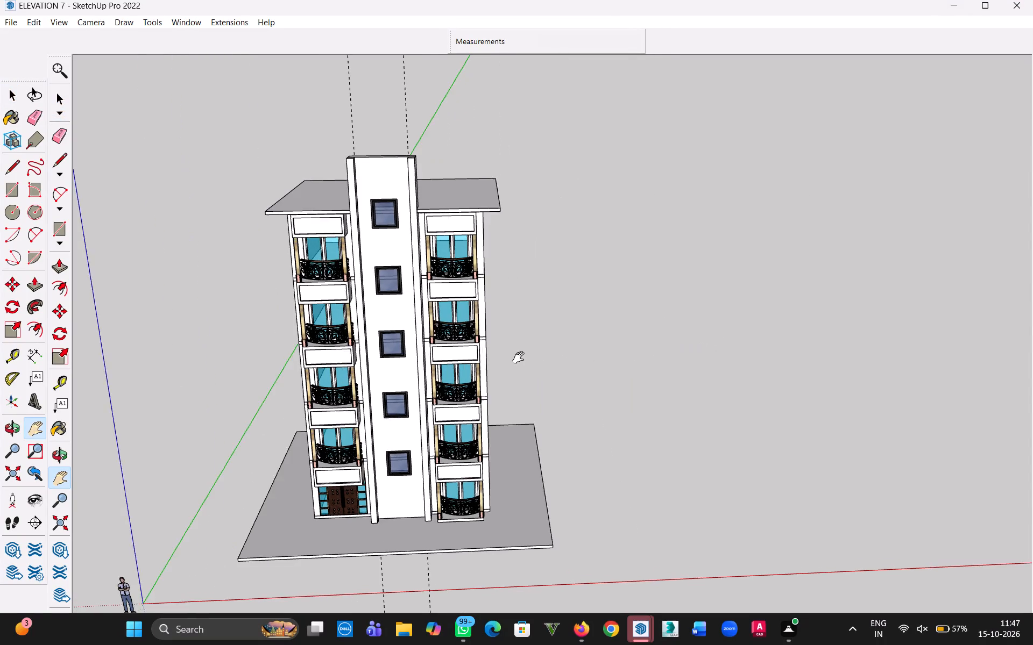
drag(521, 358, 518, 361)
middle_drag(465, 389, 472, 312)
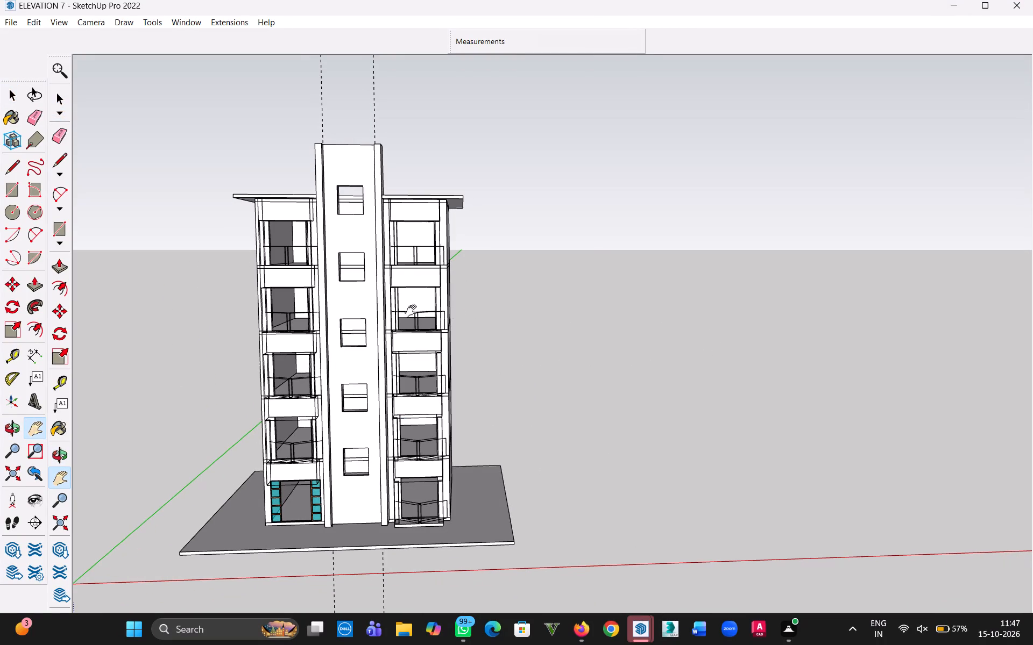
click(11, 98)
click(173, 146)
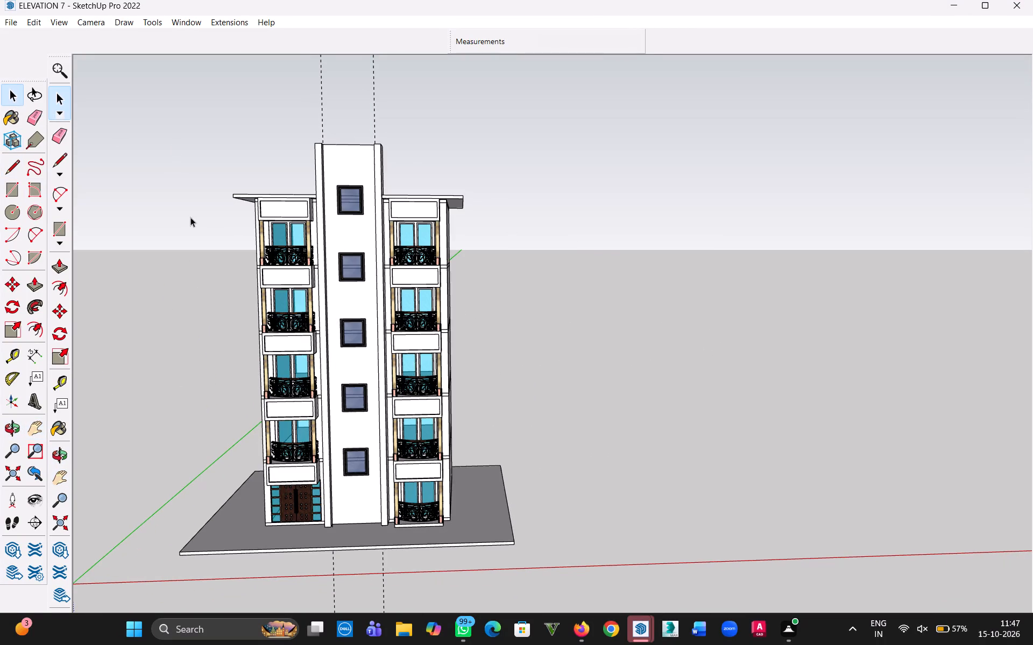
middle_drag(200, 223, 445, 307)
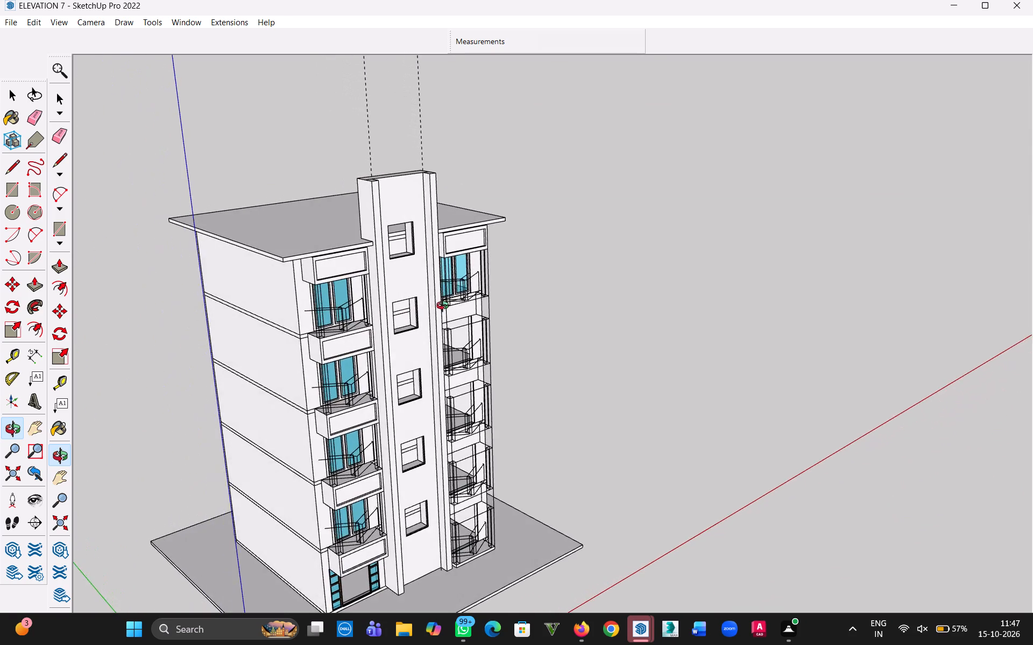
middle_drag(445, 307, 175, 322)
scroll(155, 318, down, 5)
scroll(384, 310, down, 5)
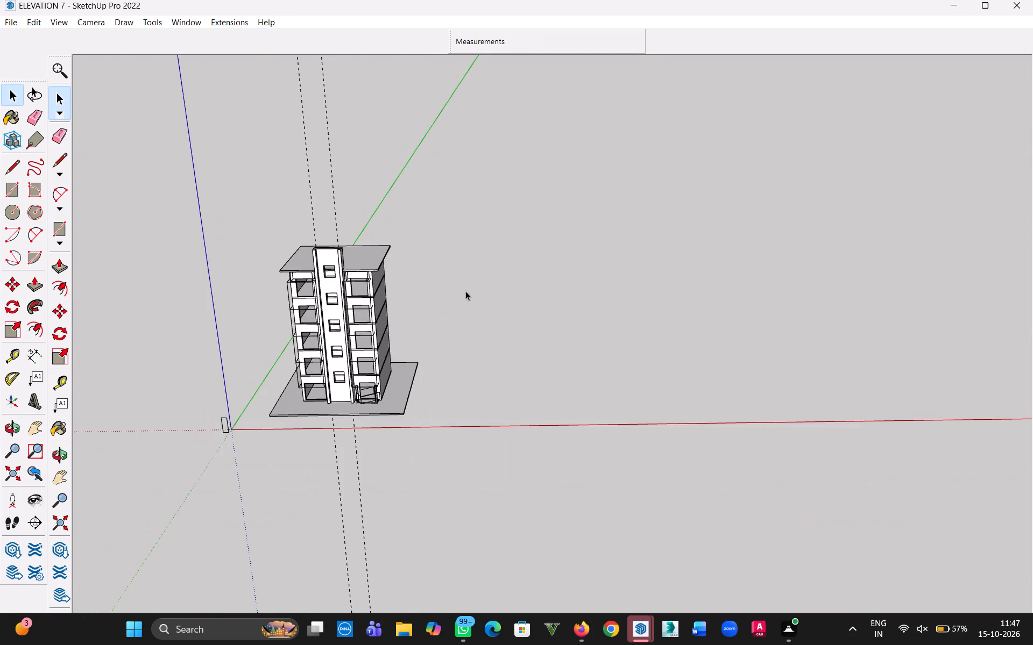
click(468, 291)
middle_drag(459, 307, 520, 332)
double_click(429, 286)
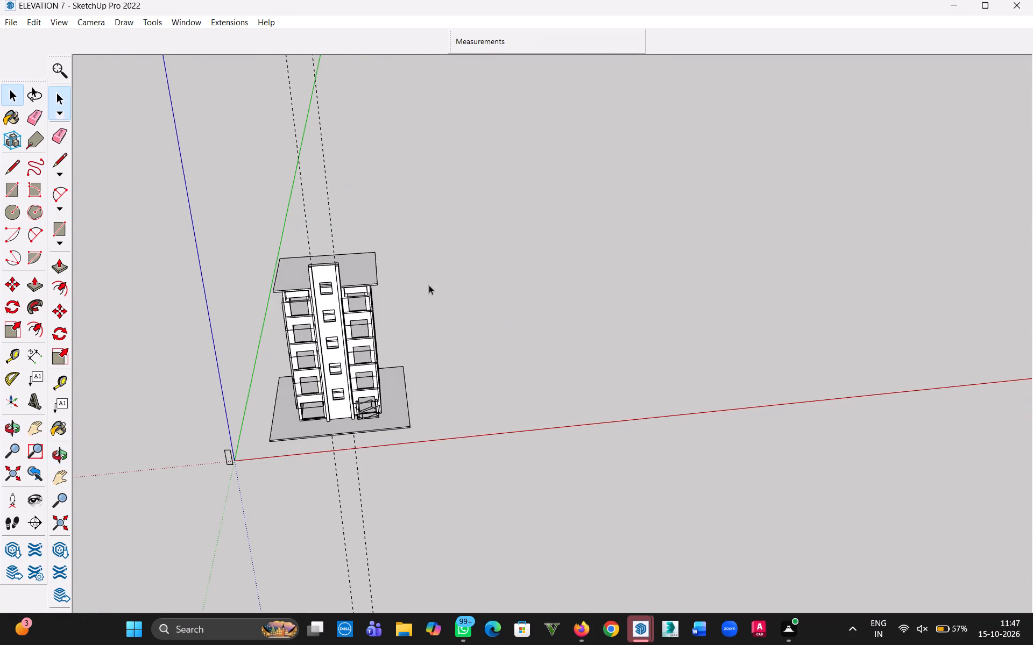
scroll(381, 336, up, 16)
scroll(432, 332, up, 5)
scroll(306, 319, down, 16)
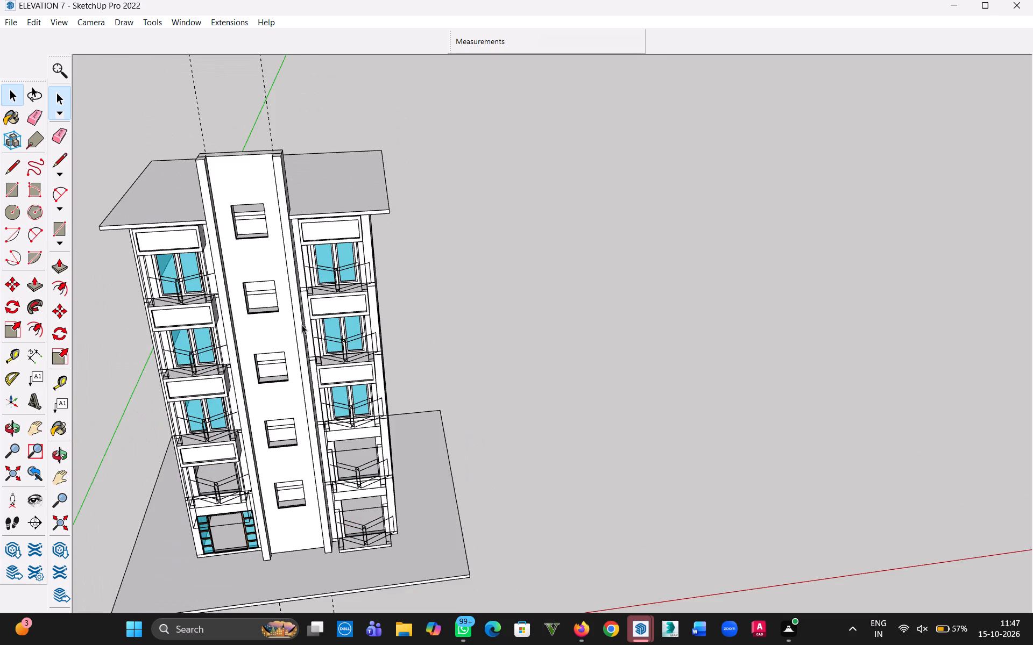
scroll(302, 325, down, 11)
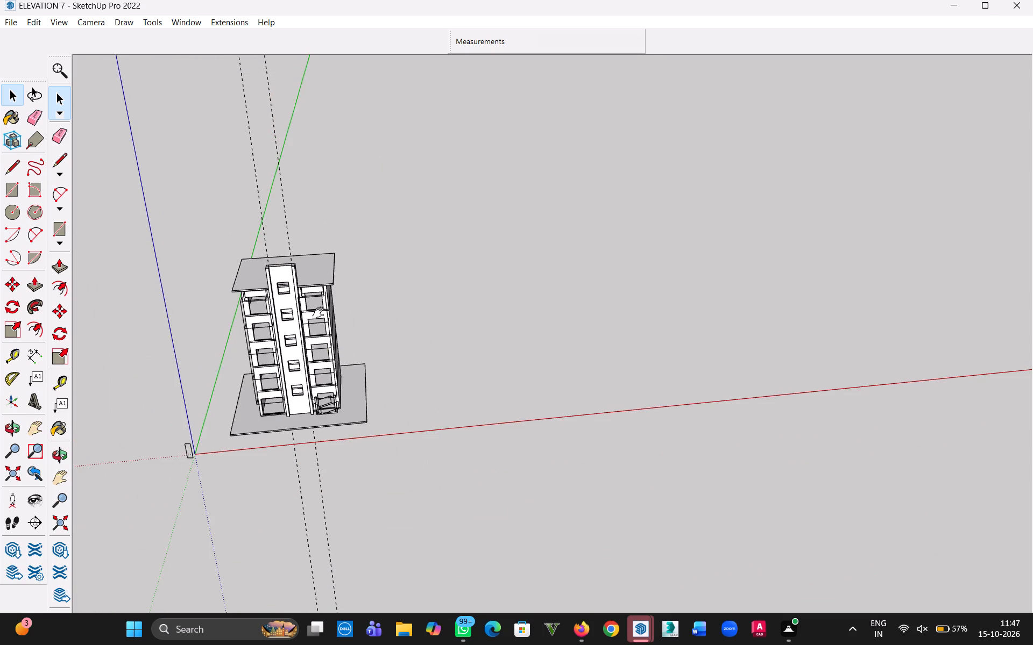
key(h)
drag(322, 318, 458, 253)
middle_drag(464, 318, 535, 249)
scroll(445, 298, up, 3)
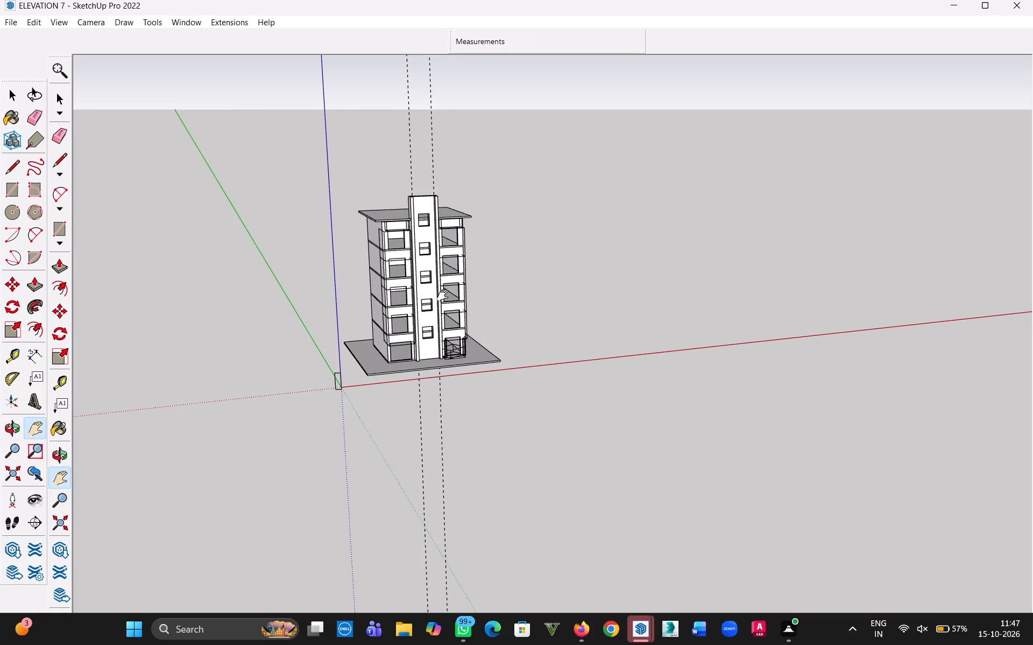
scroll(445, 296, up, 4)
click(556, 284)
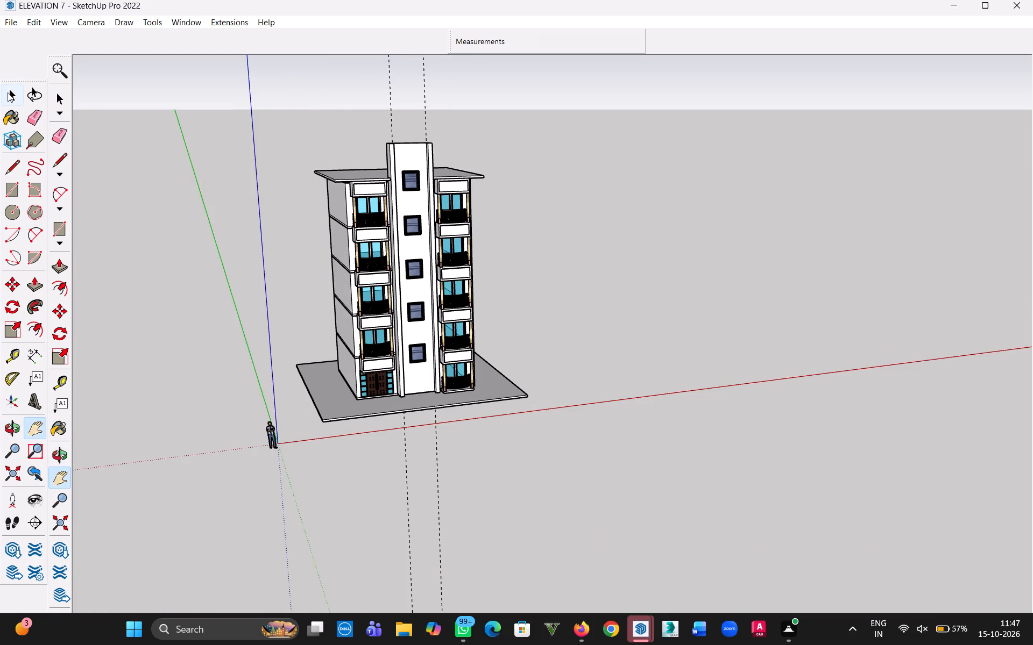
click(11, 89)
double_click(220, 150)
scroll(509, 236, up, 5)
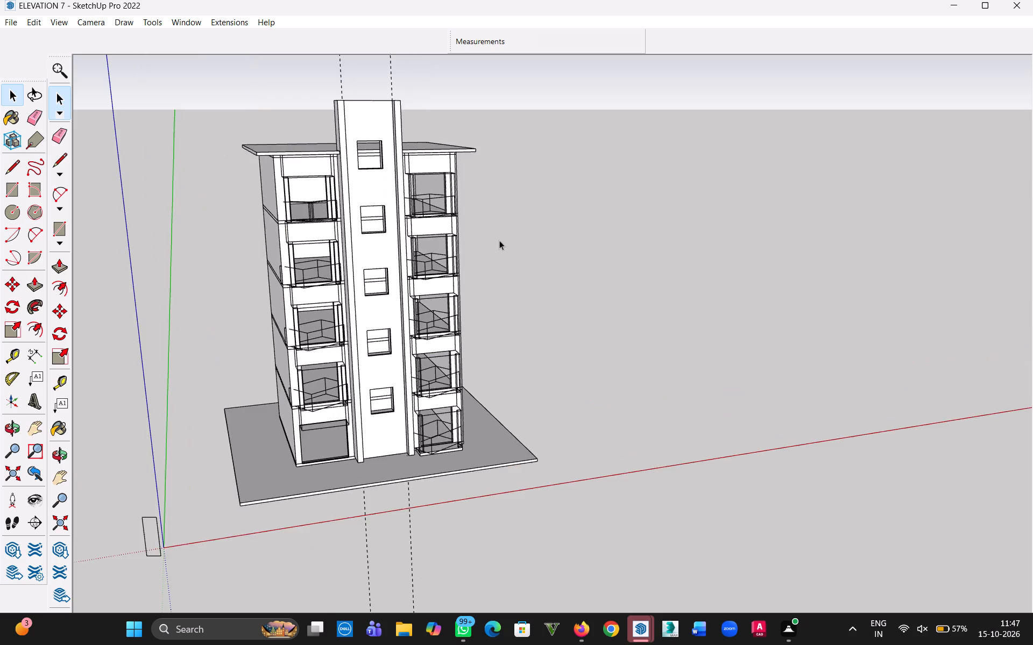
scroll(487, 248, up, 3)
triple_click(526, 268)
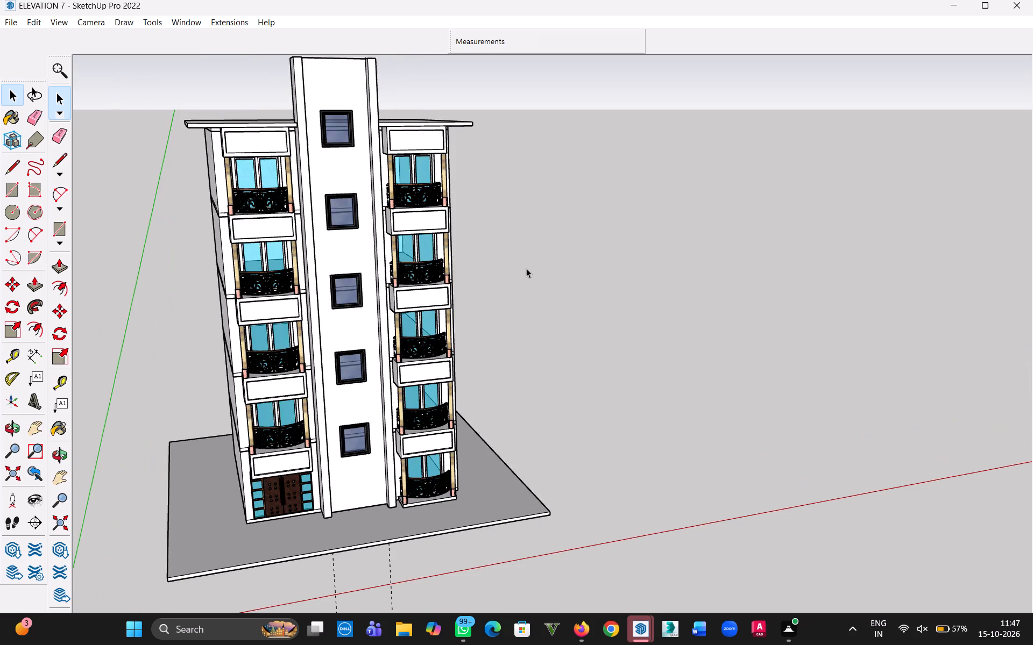
double_click(526, 268)
Save the building model.
key(ctrl+s)
Delete all construction guides from the model, including the two dashed lines along the central tower.
click(32, 24)
click(73, 147)
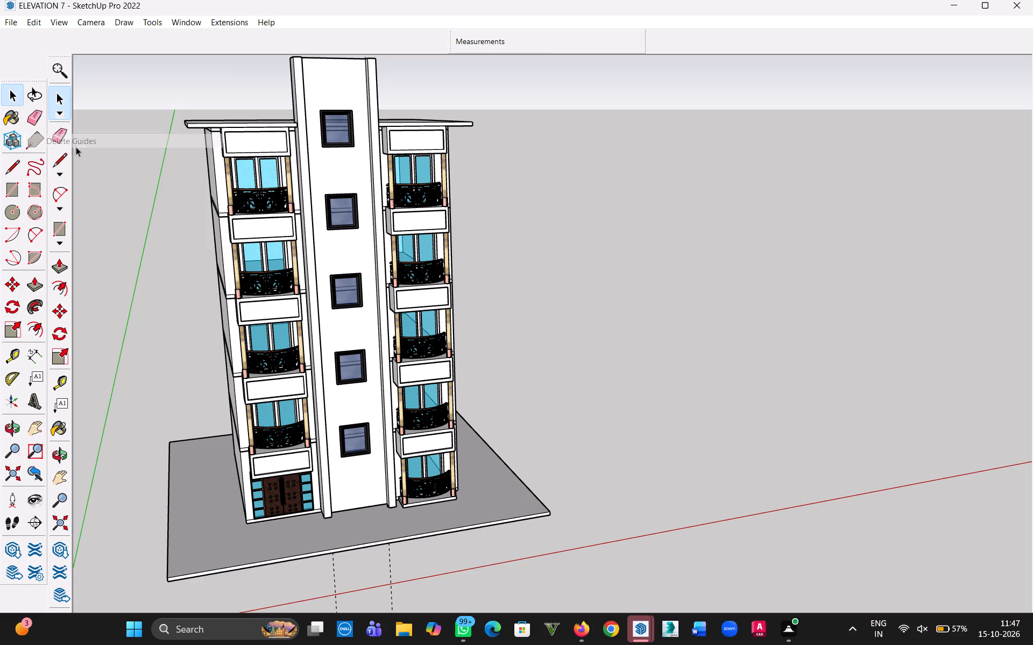
click(576, 275)
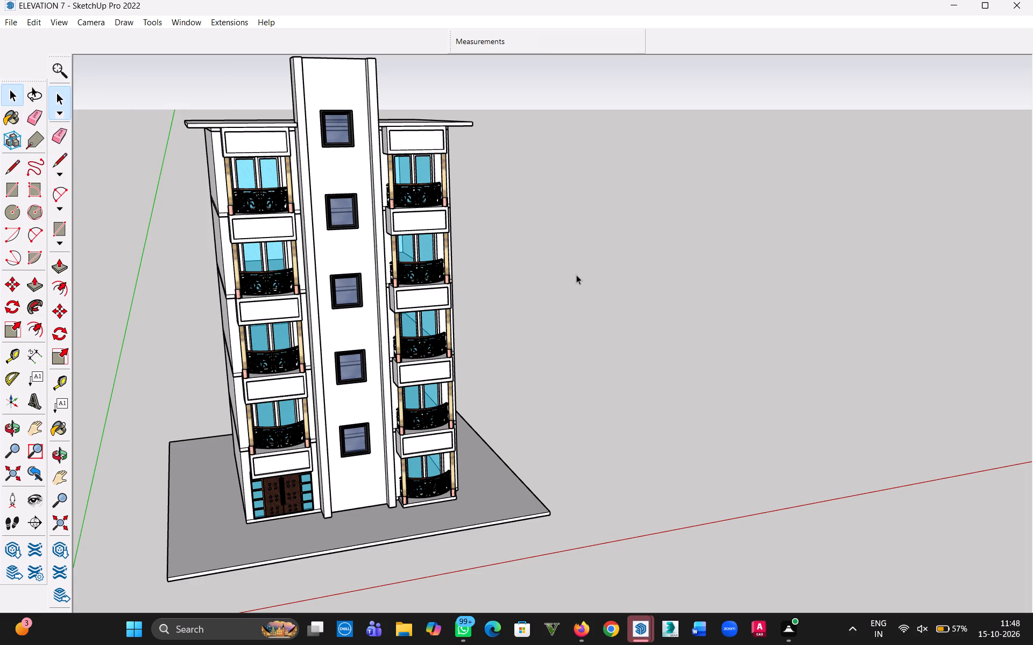
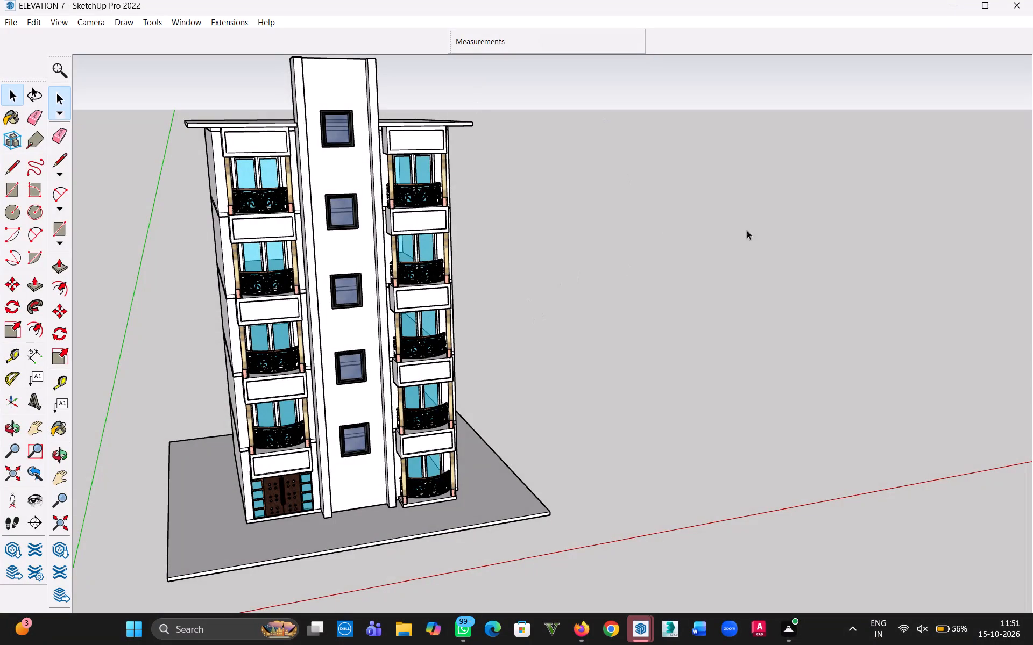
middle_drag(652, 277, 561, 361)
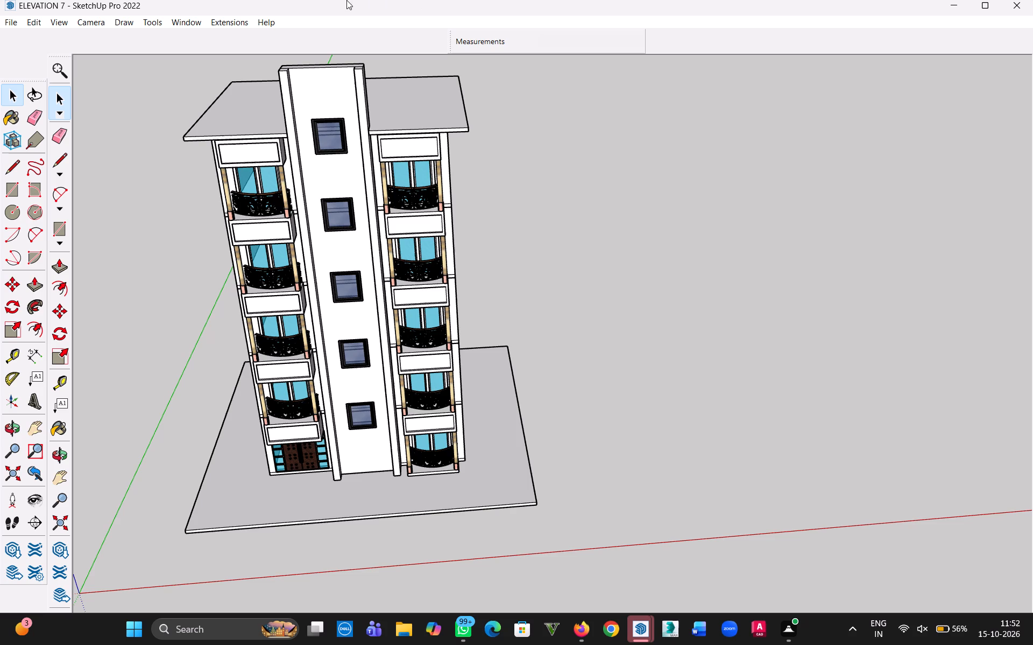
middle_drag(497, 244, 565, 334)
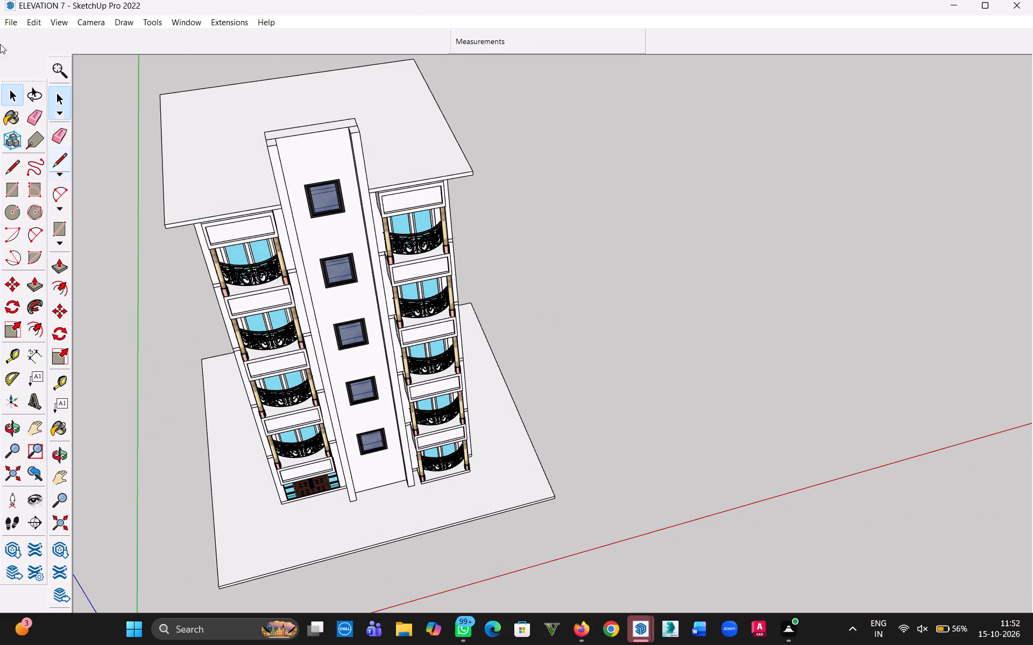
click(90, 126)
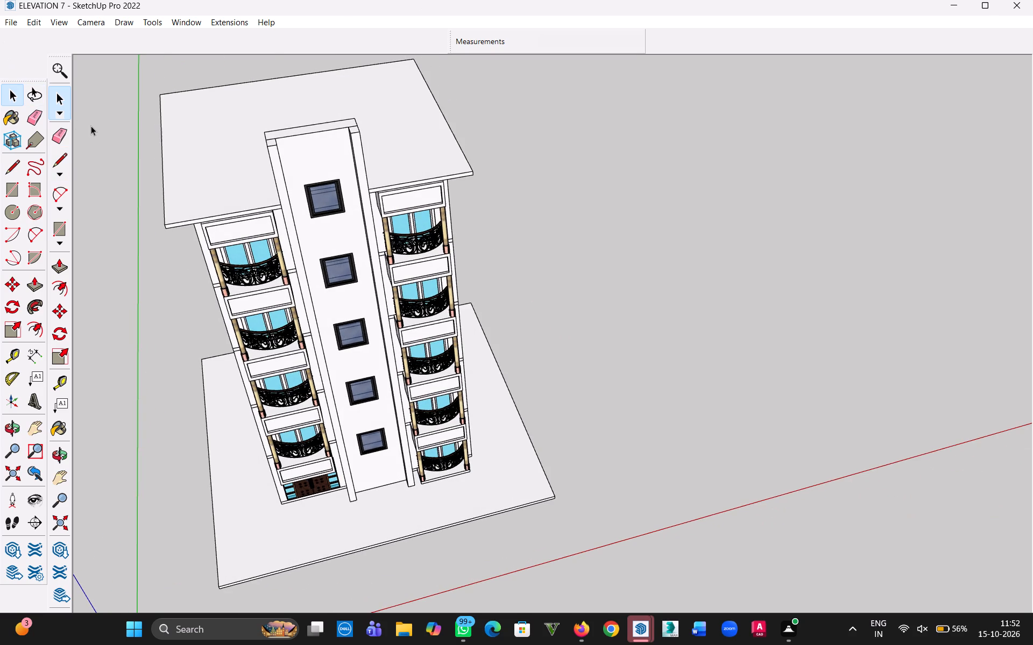
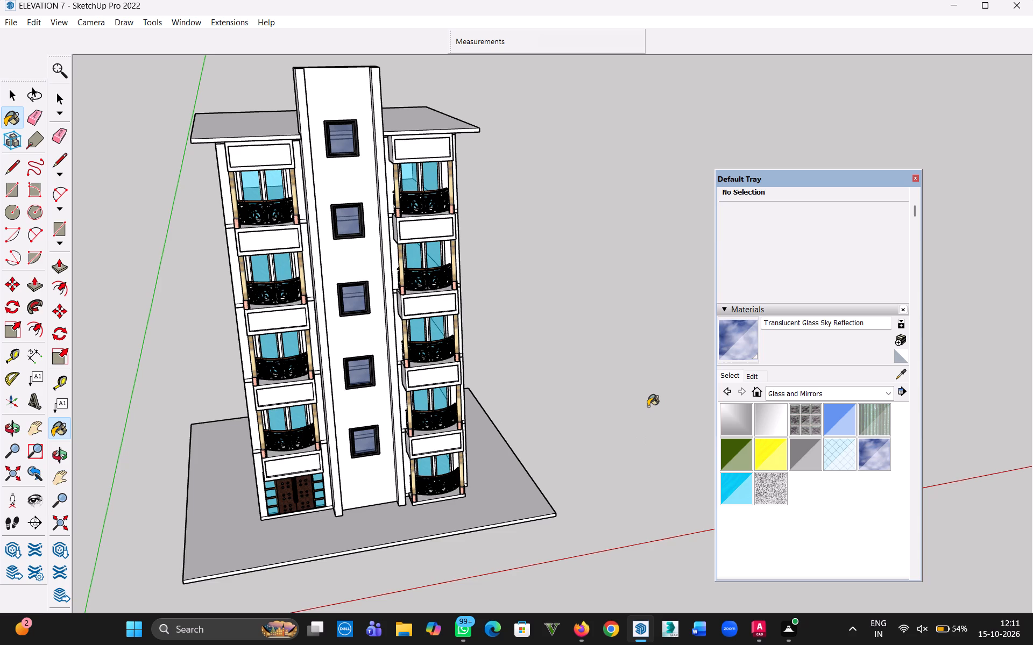
Browse the Stone, Patterns, Landscaping, and Brick, Cladding and Siding material collections for a finish for the central tower.
click(829, 391)
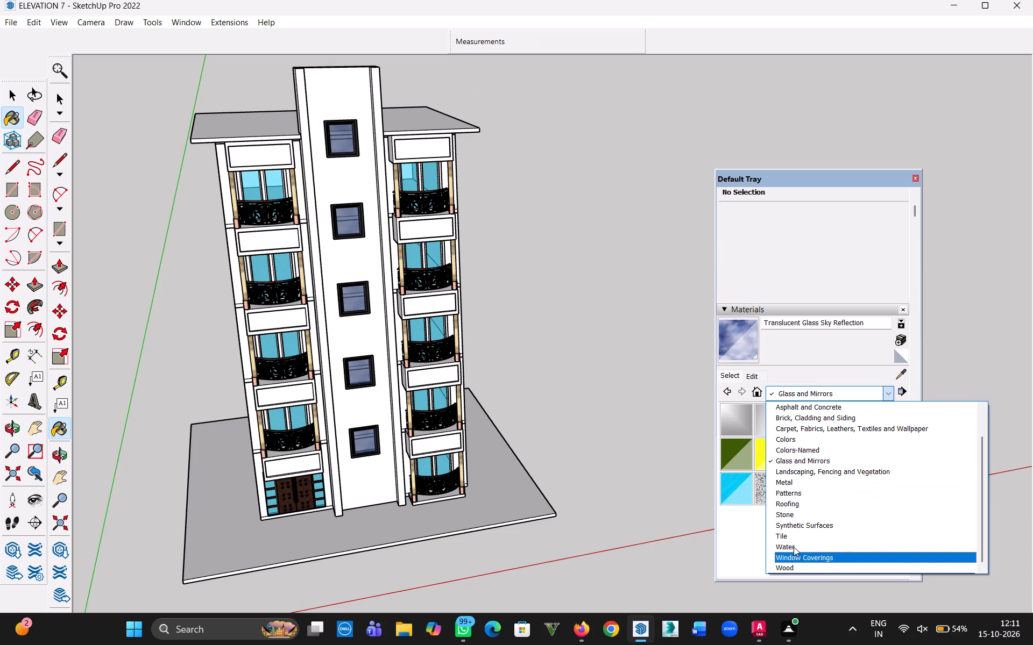
click(794, 518)
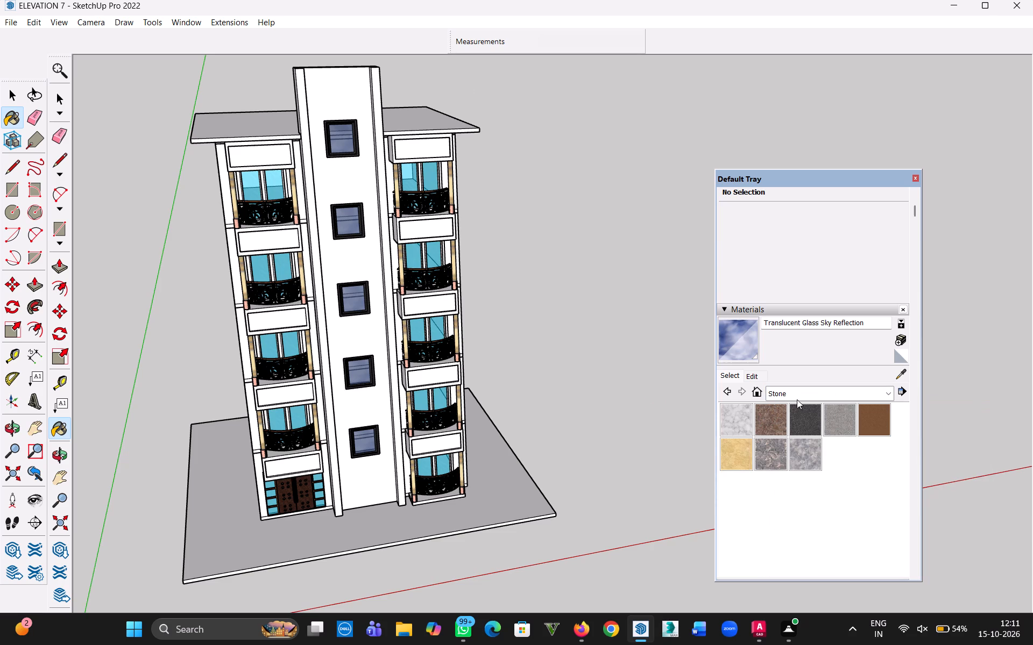
click(799, 391)
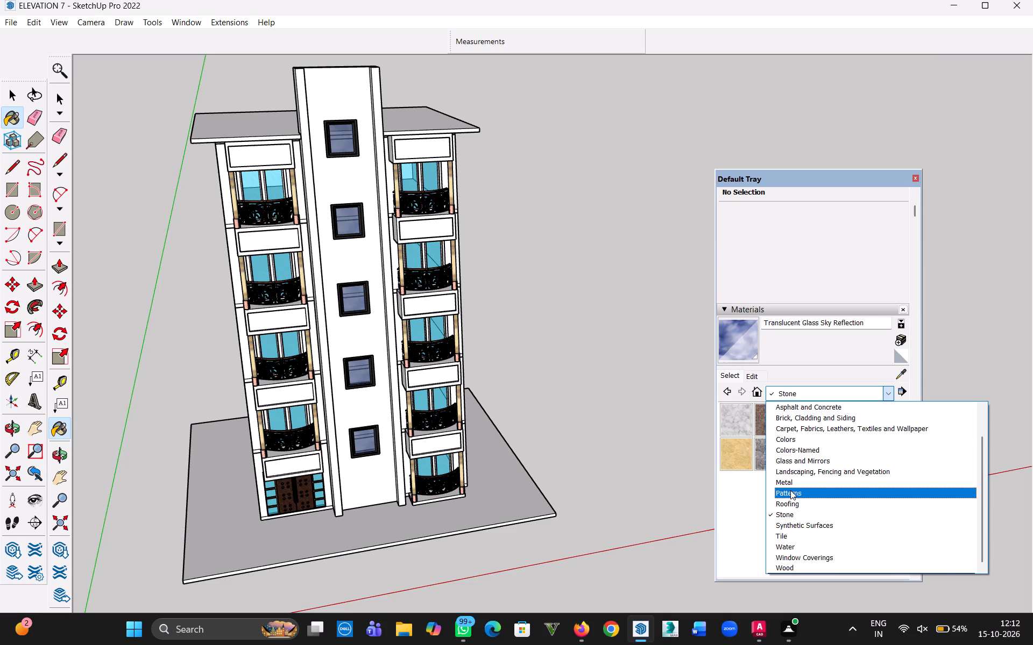
click(790, 490)
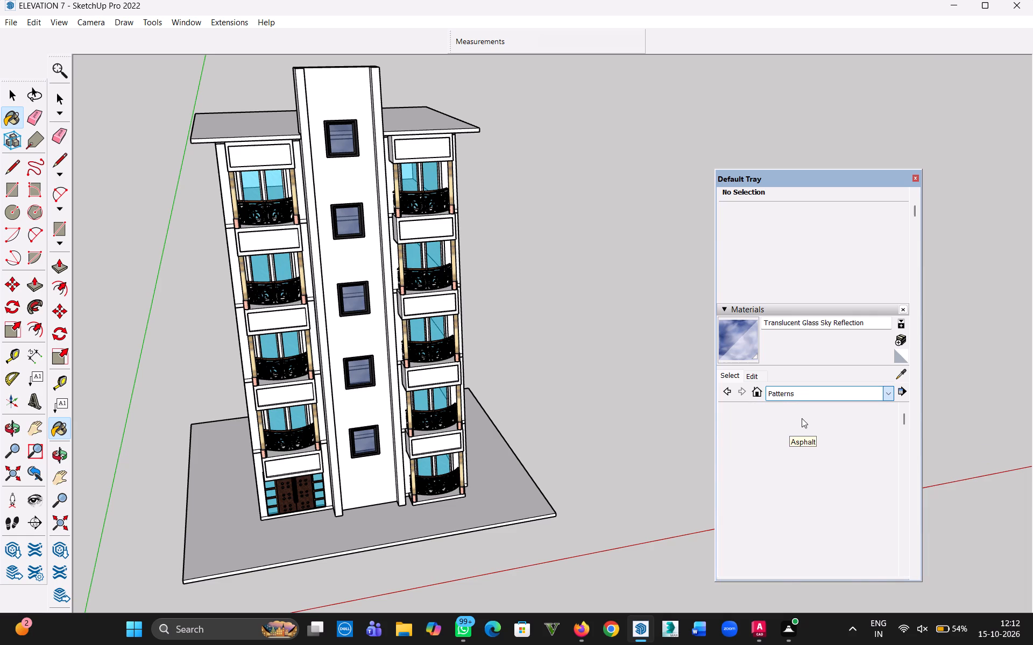
click(859, 396)
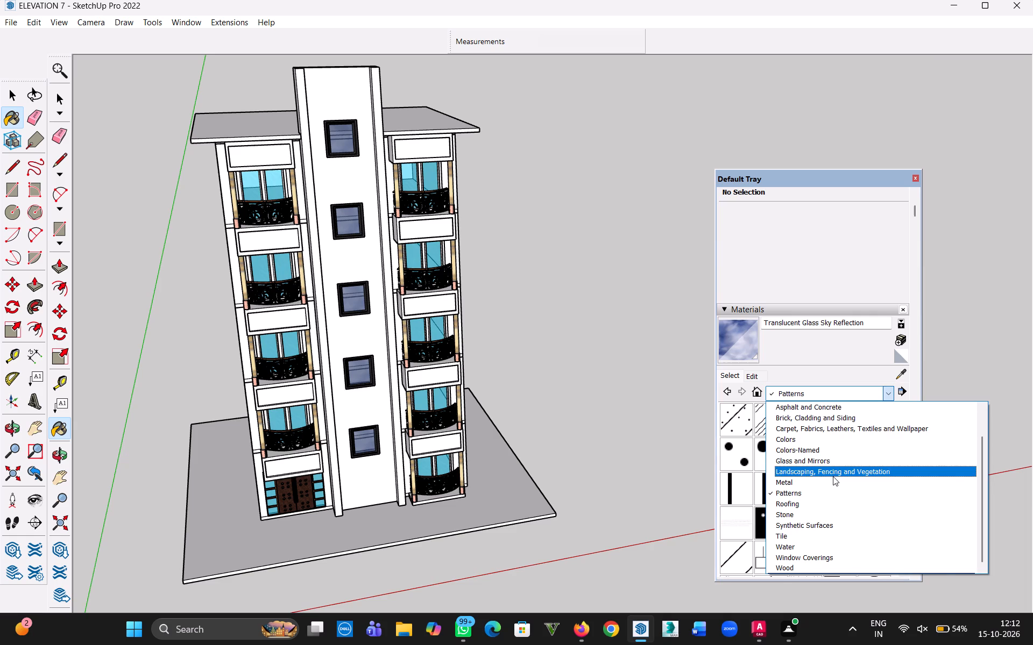
click(833, 476)
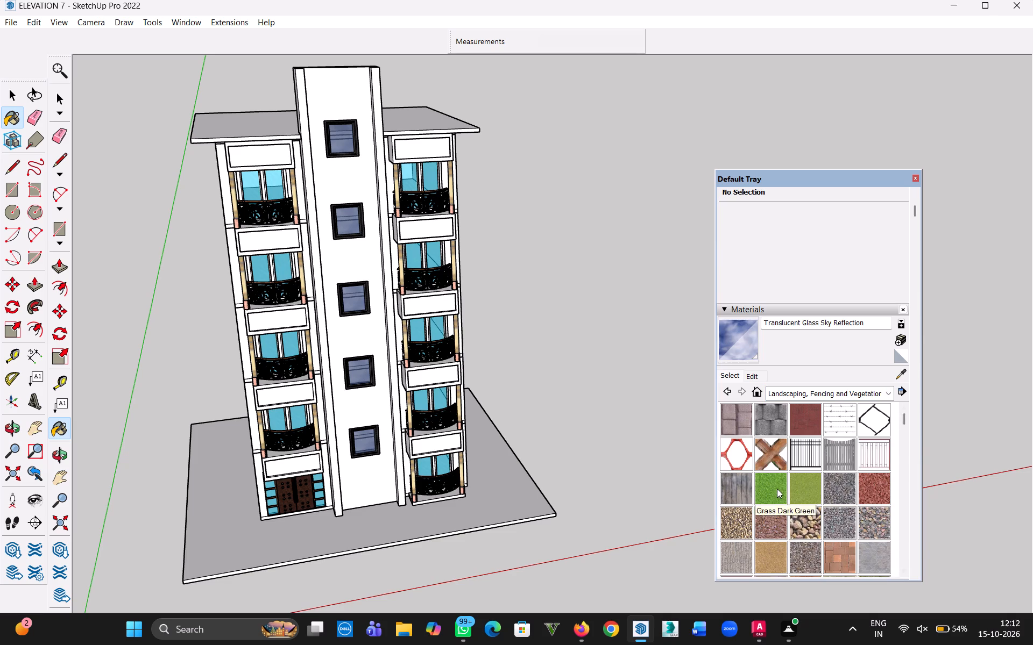
scroll(777, 489, down, 2)
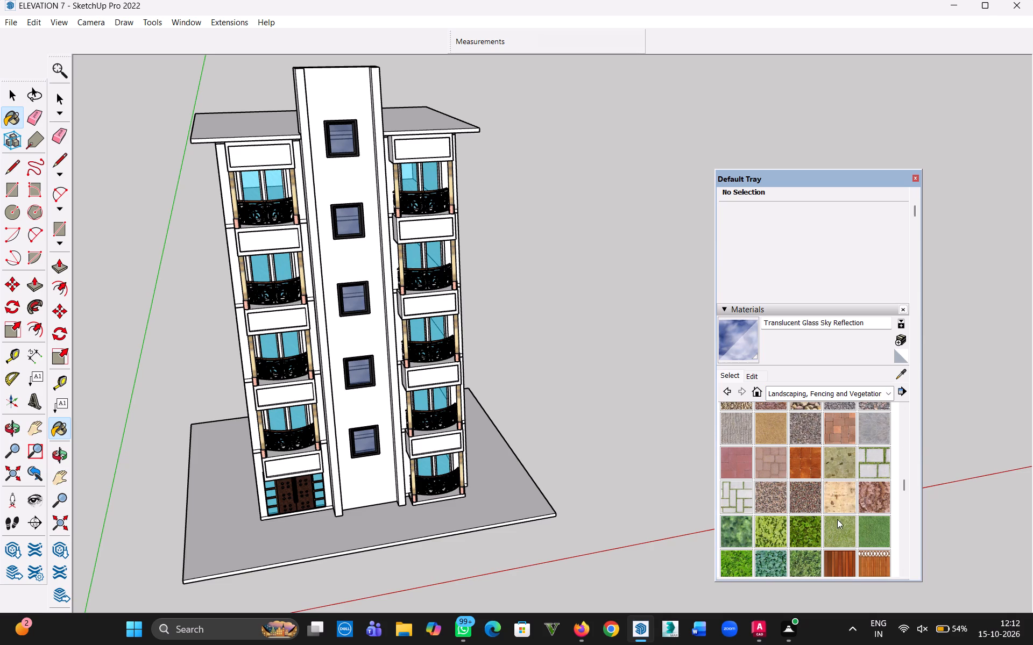
scroll(829, 475, down, 2)
click(854, 390)
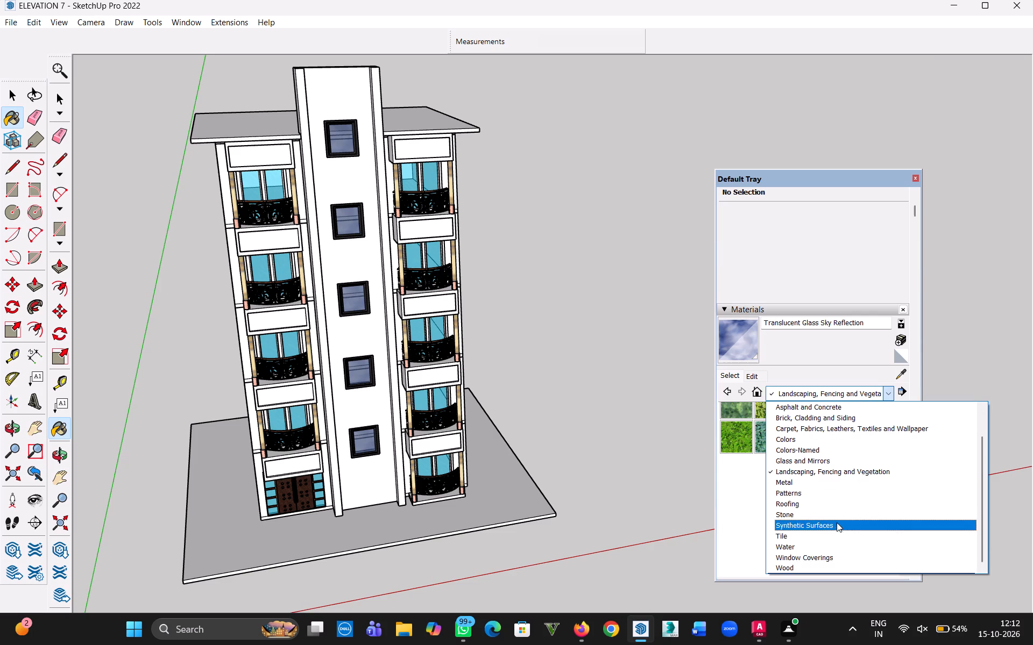
click(831, 511)
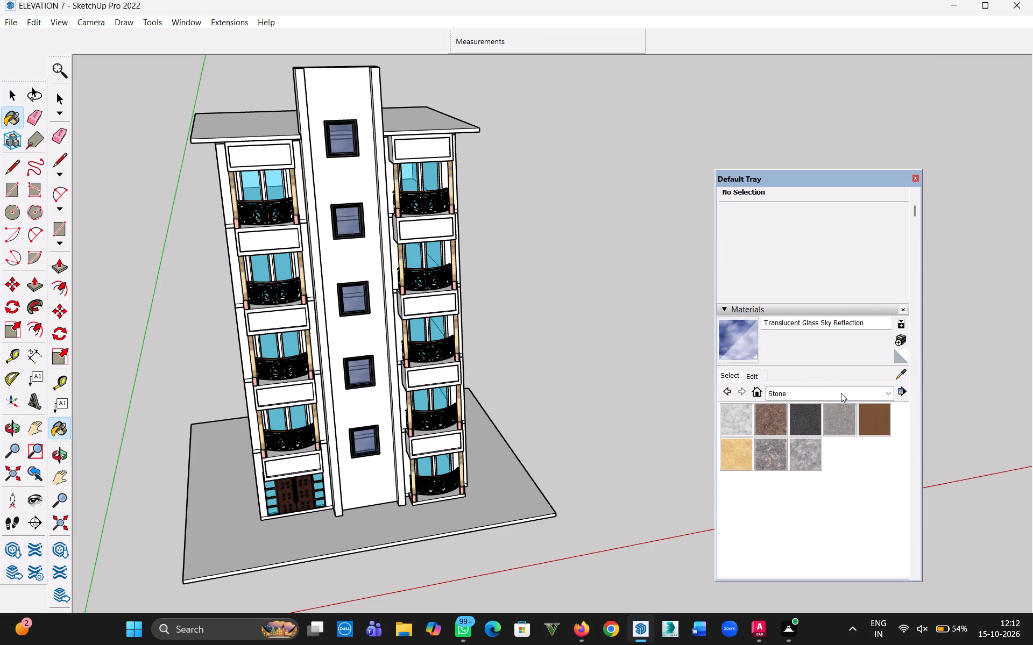
click(841, 393)
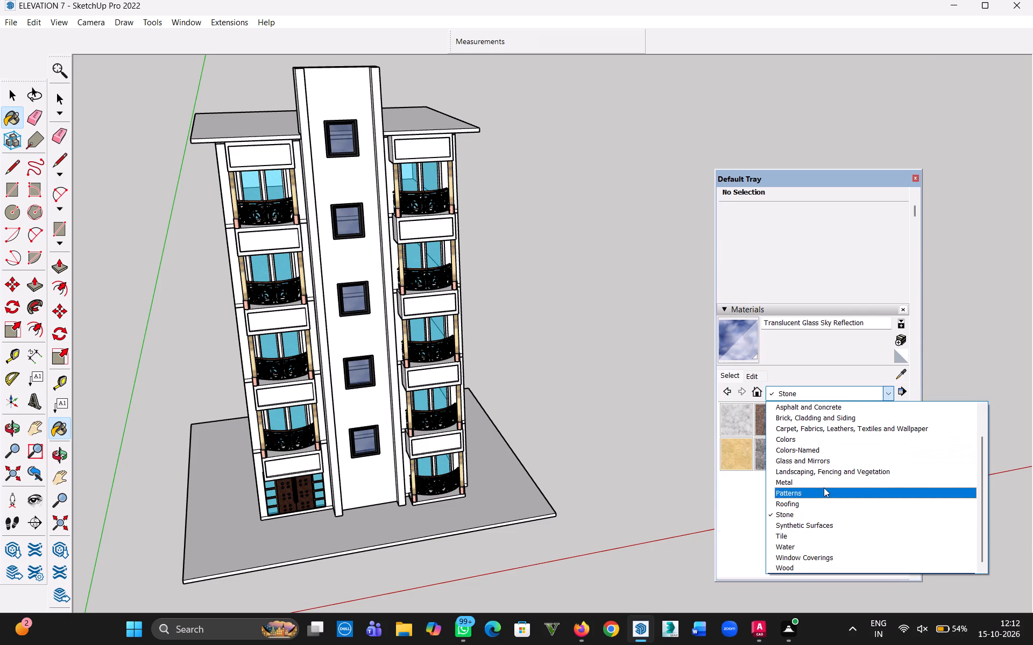
click(810, 420)
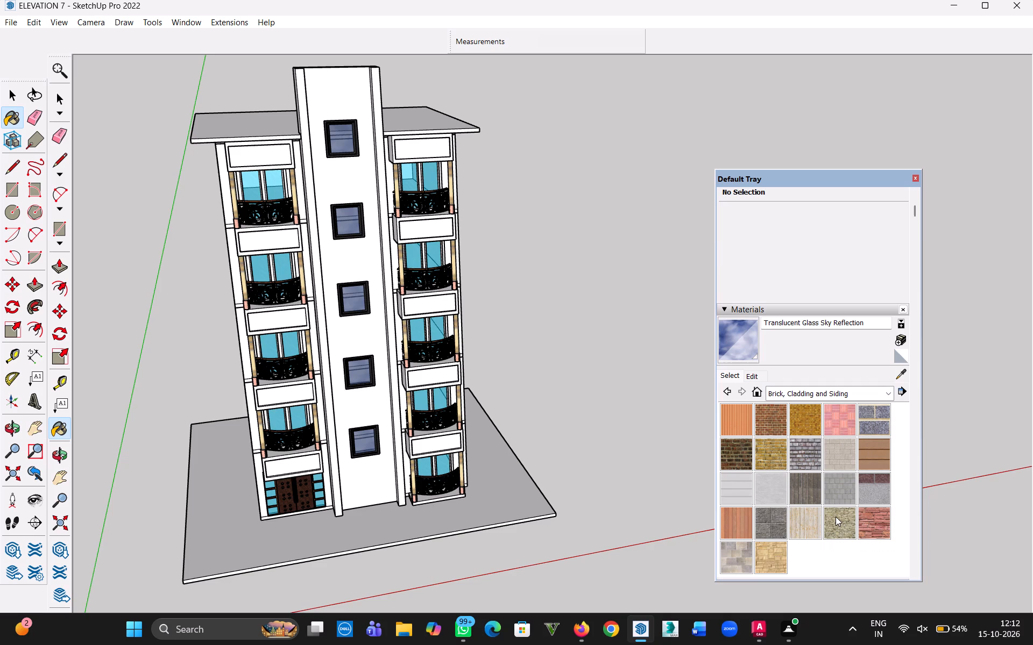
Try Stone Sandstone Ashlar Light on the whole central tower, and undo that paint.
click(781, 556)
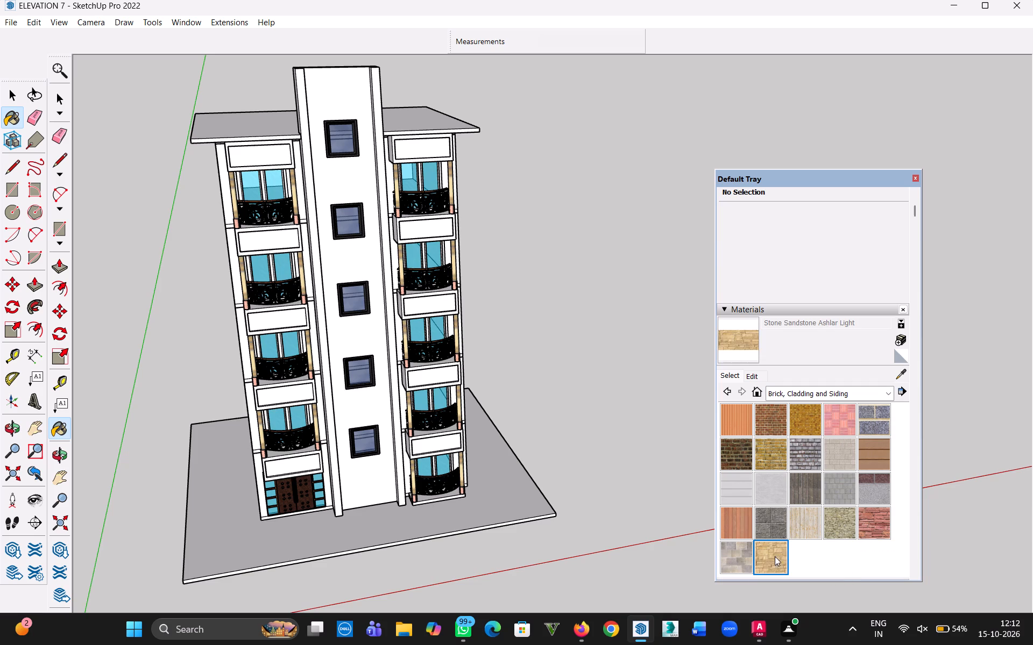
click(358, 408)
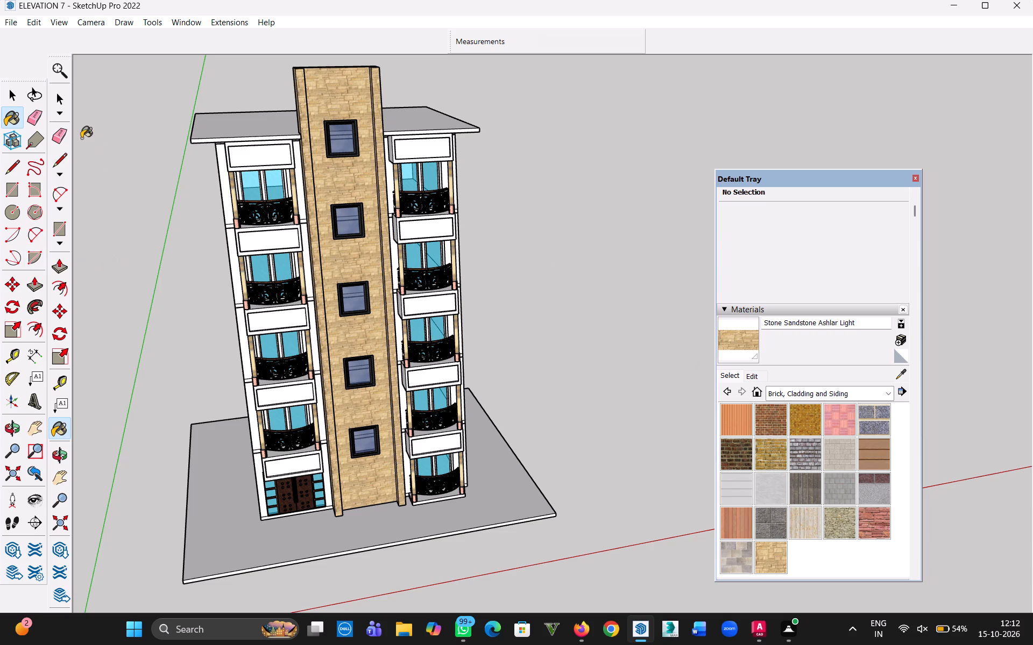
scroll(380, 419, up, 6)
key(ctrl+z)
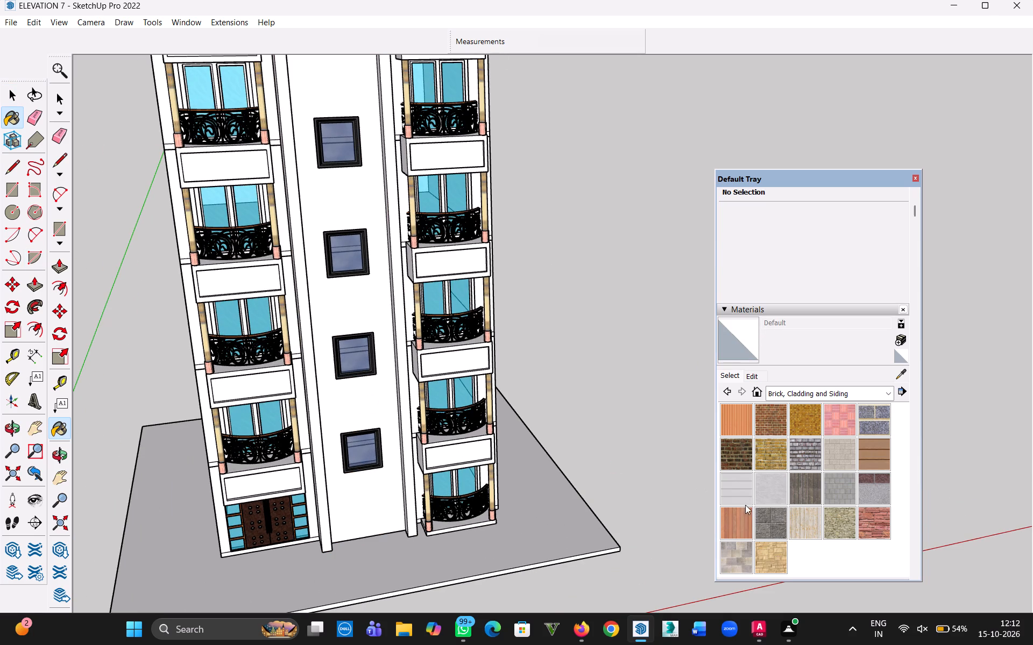
Paint the whole central tower with Stone Flagstone Ashlar.
click(878, 524)
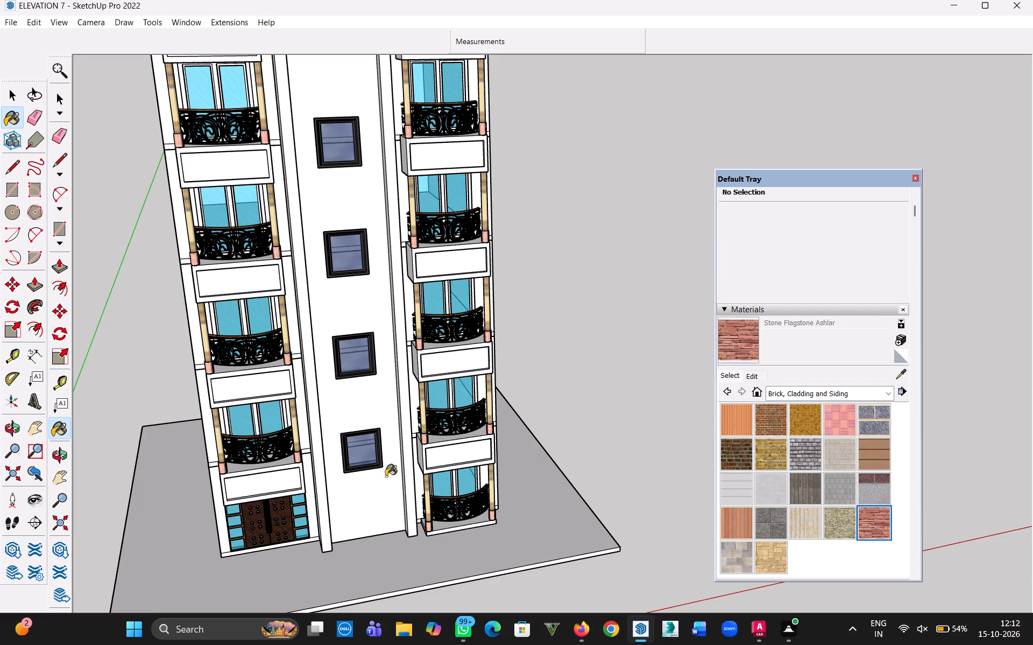
click(331, 423)
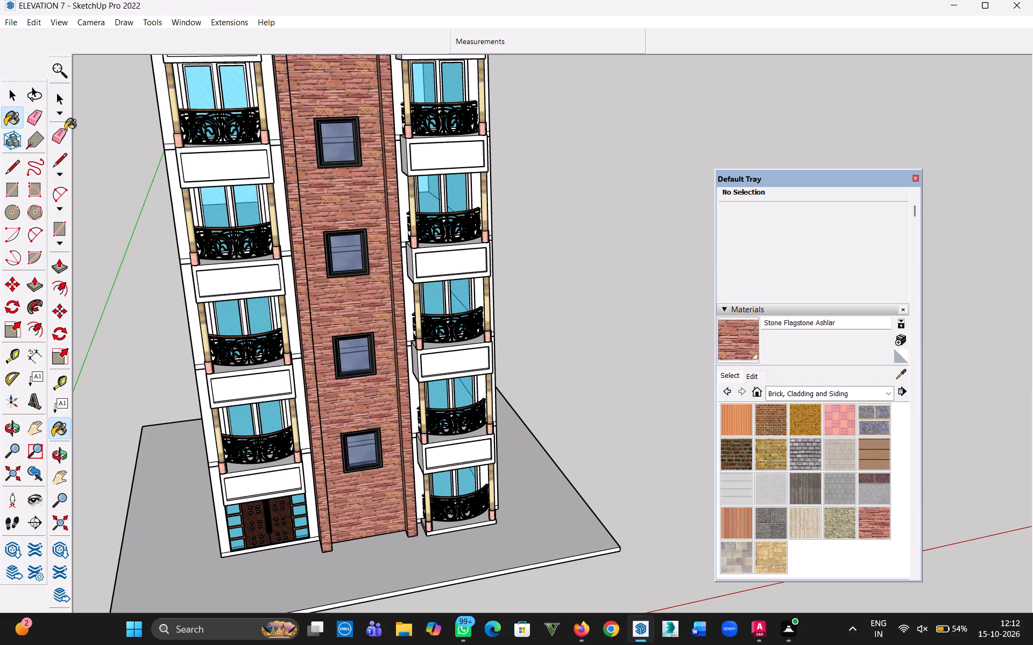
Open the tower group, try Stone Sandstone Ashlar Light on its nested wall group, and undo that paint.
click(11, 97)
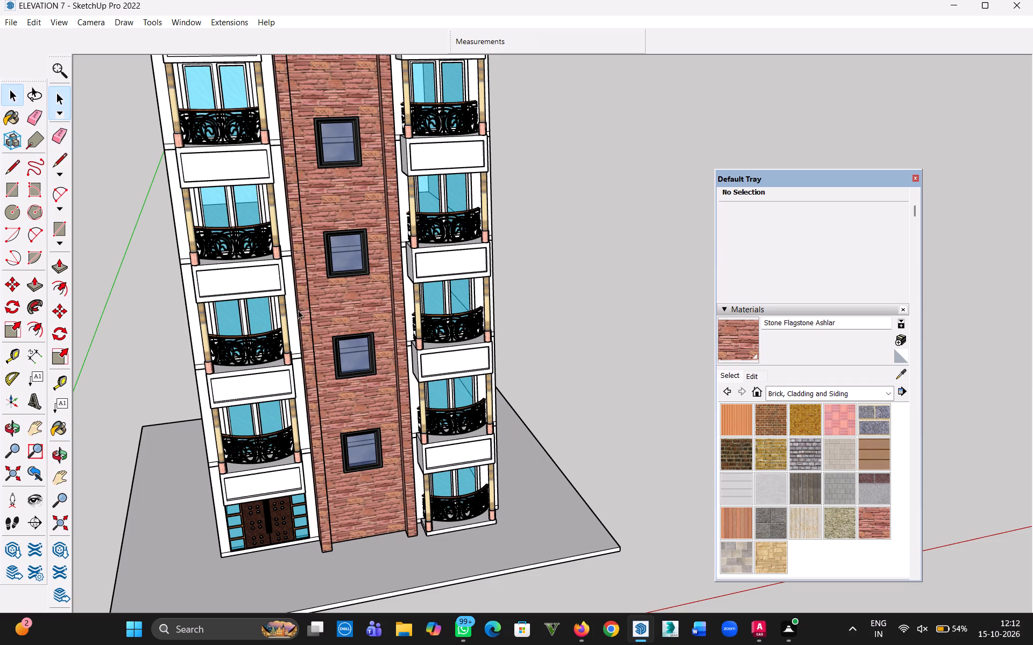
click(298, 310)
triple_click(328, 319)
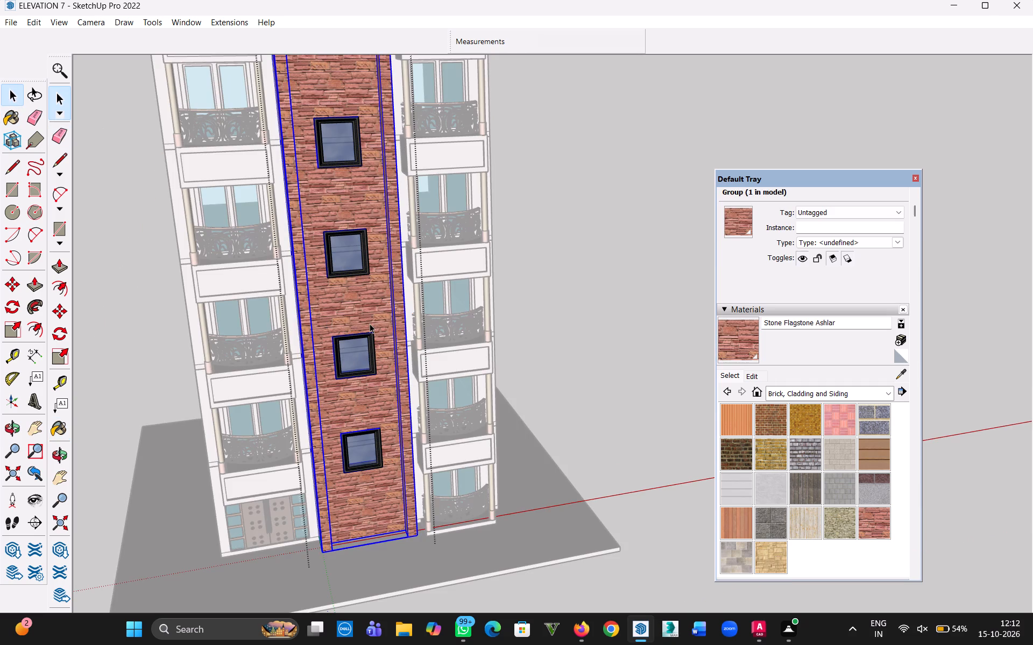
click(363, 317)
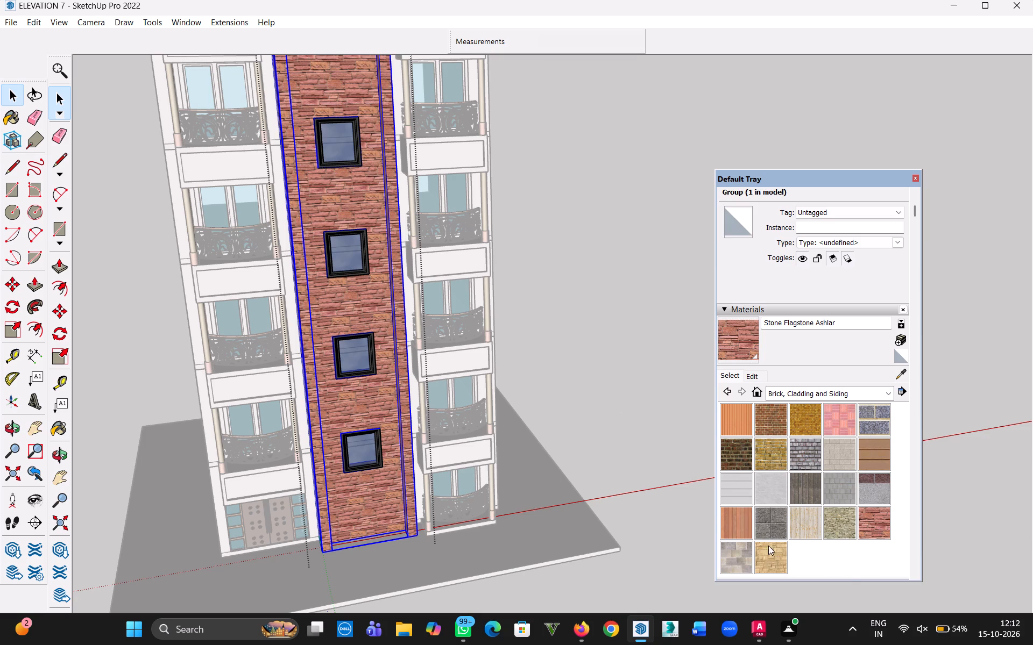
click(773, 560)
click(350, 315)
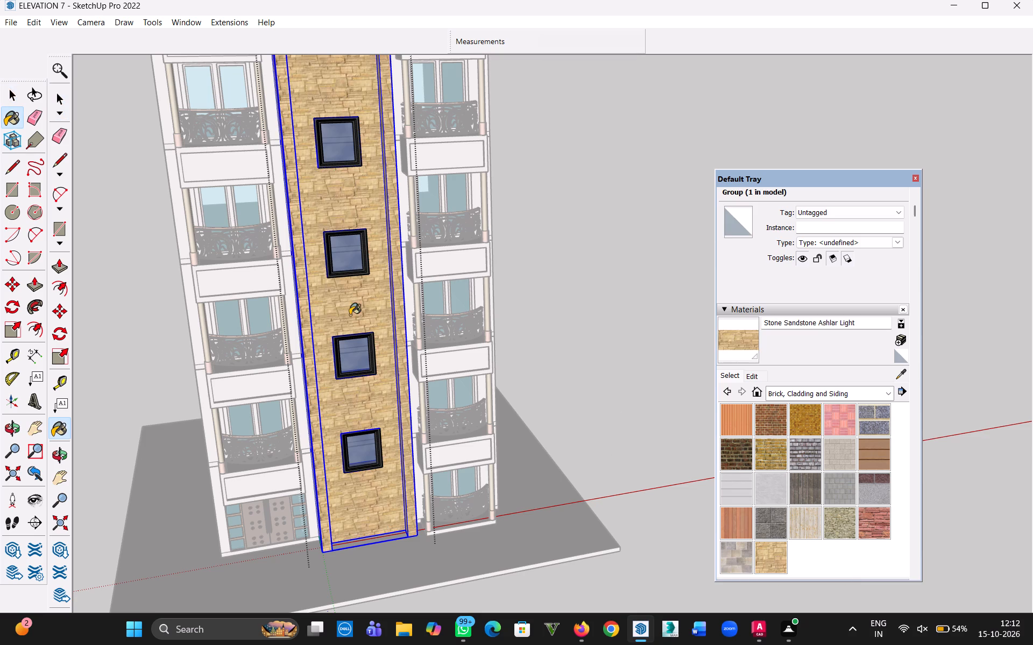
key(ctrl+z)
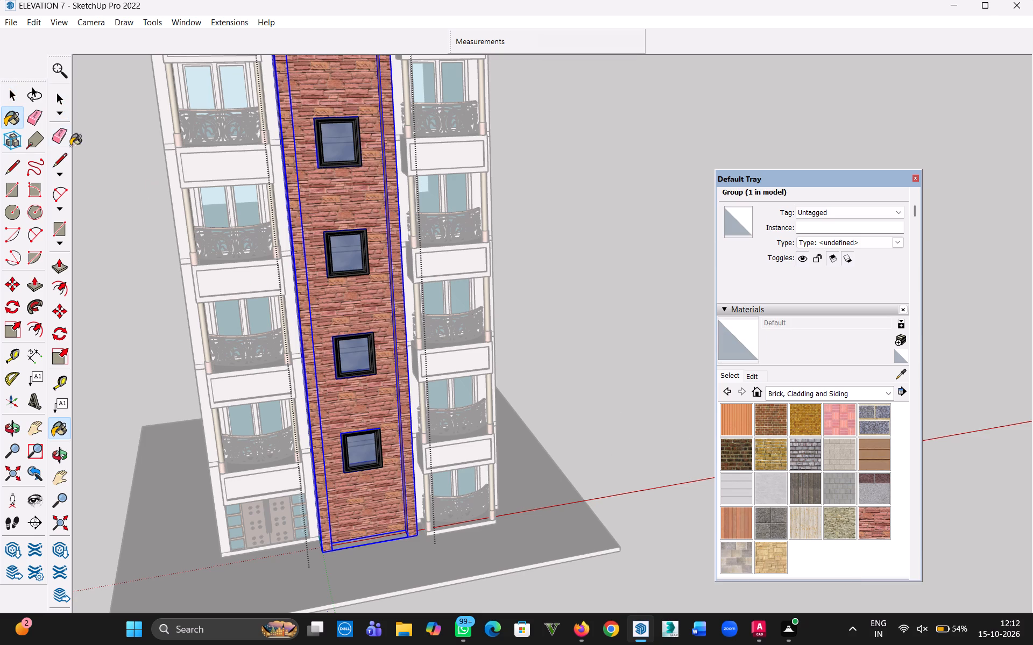
Inside the tower's nested group, paint only the front wall face around the windows with Stone Sandstone Ashlar Light.
click(9, 98)
triple_click(339, 219)
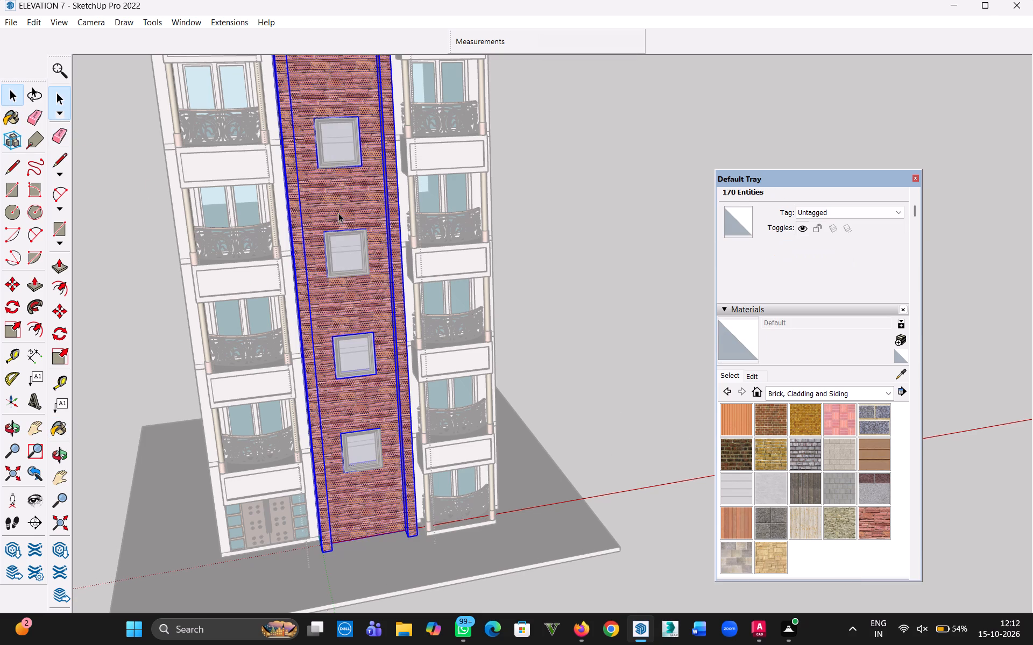
click(330, 211)
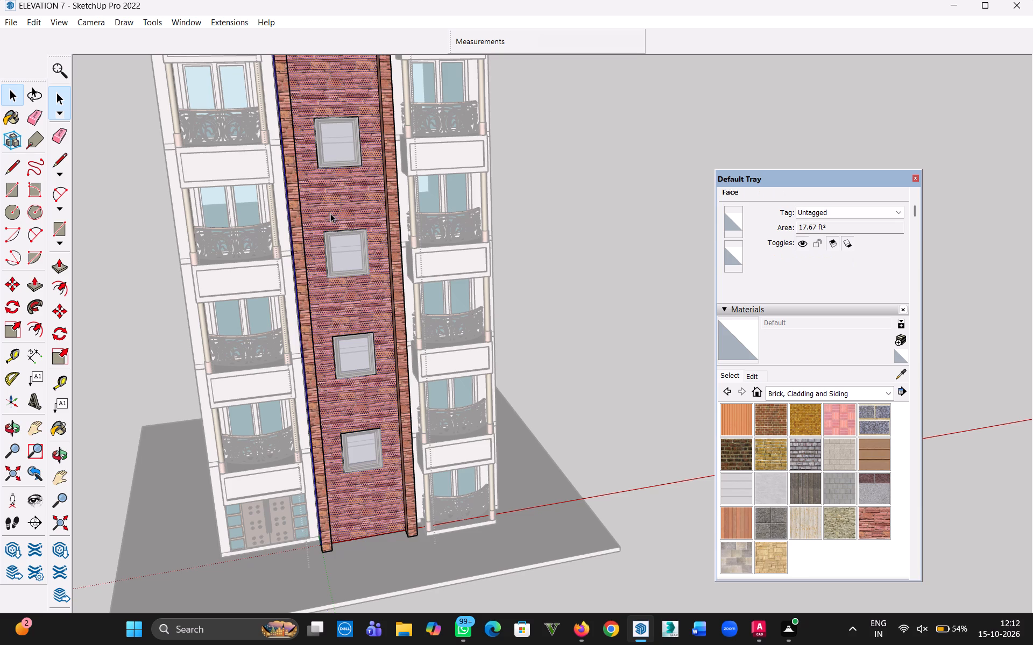
key(b)
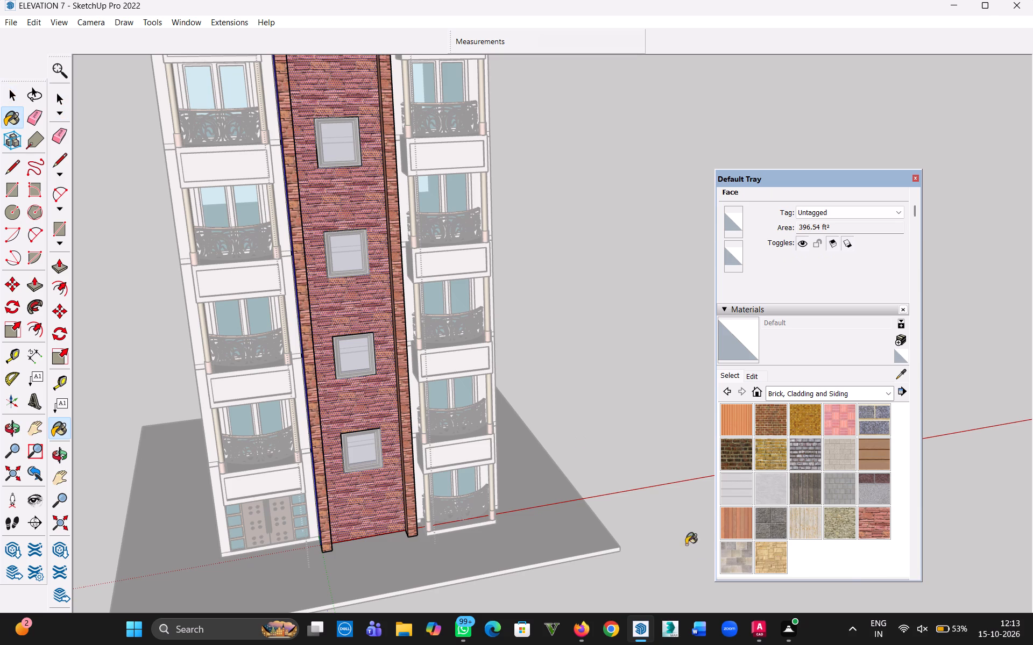
click(773, 564)
click(342, 212)
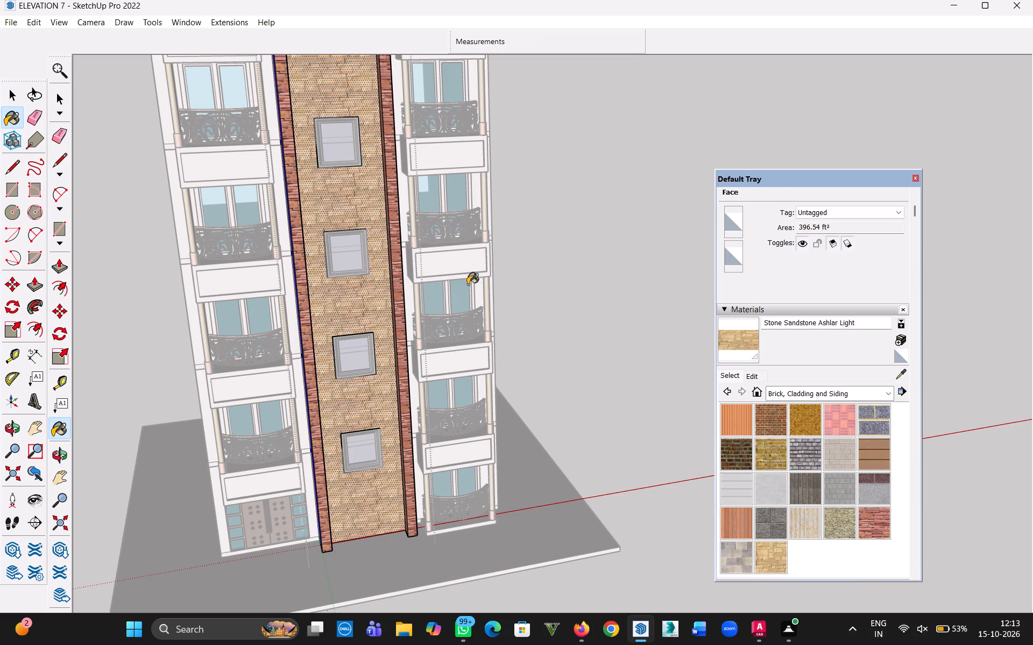
Leave the tower's groups and examine the clad tower and the building from the front and the side.
middle_drag(496, 291, 122, 398)
middle_drag(222, 383, 272, 377)
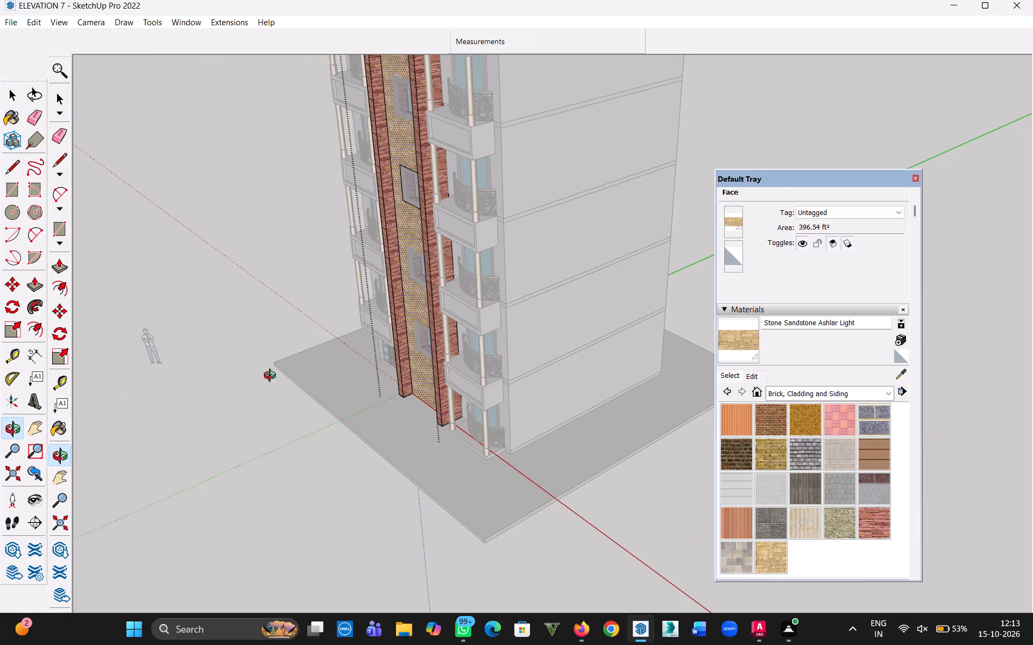
middle_drag(272, 377, 618, 364)
scroll(546, 370, down, 4)
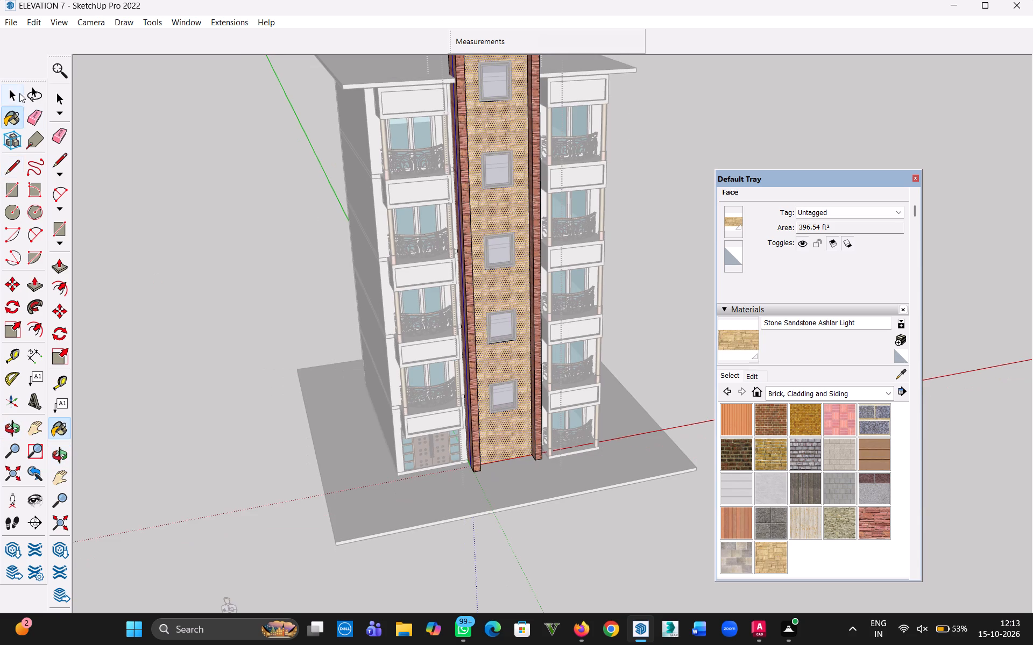
click(17, 97)
click(295, 281)
key(h)
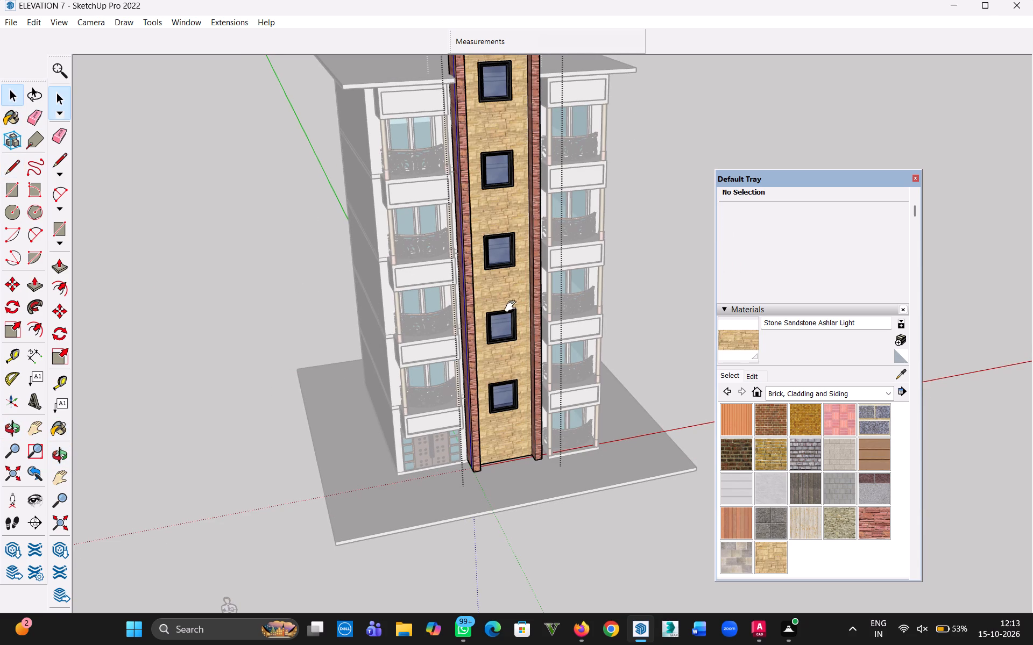
drag(513, 307, 312, 420)
middle_drag(299, 554, 349, 492)
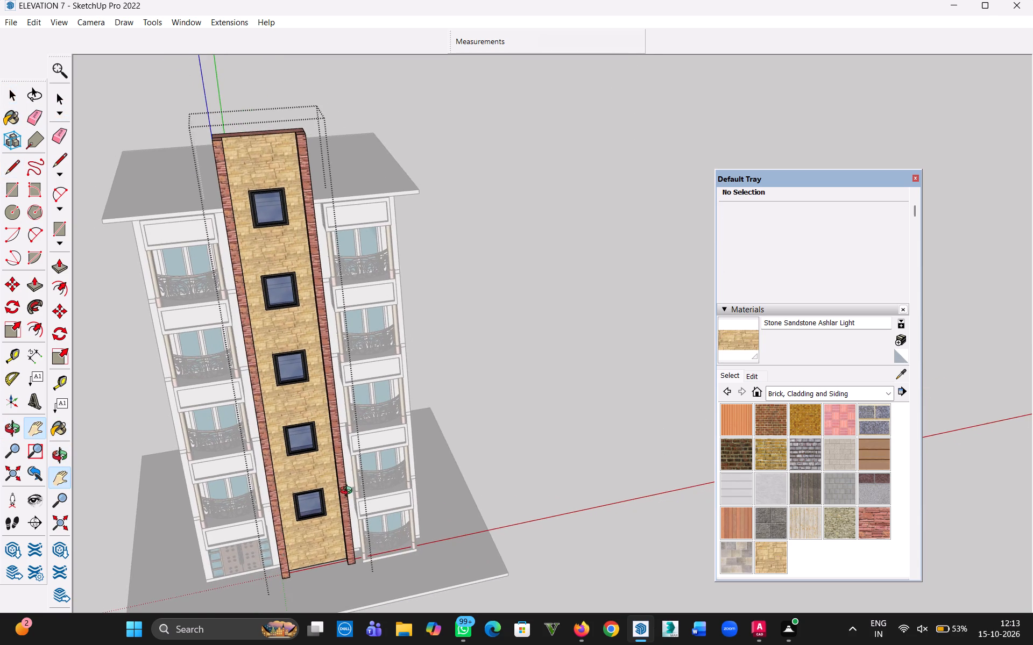
middle_drag(349, 492, 352, 483)
middle_drag(375, 450, 379, 445)
scroll(386, 436, down, 1)
middle_drag(389, 434, 401, 386)
click(495, 393)
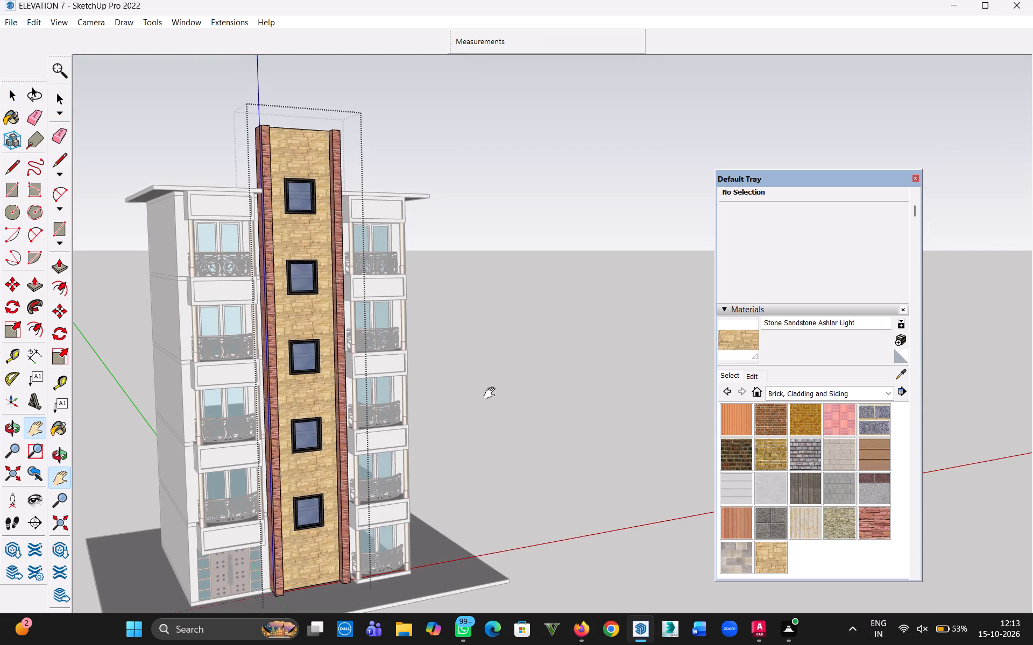
click(8, 93)
click(576, 343)
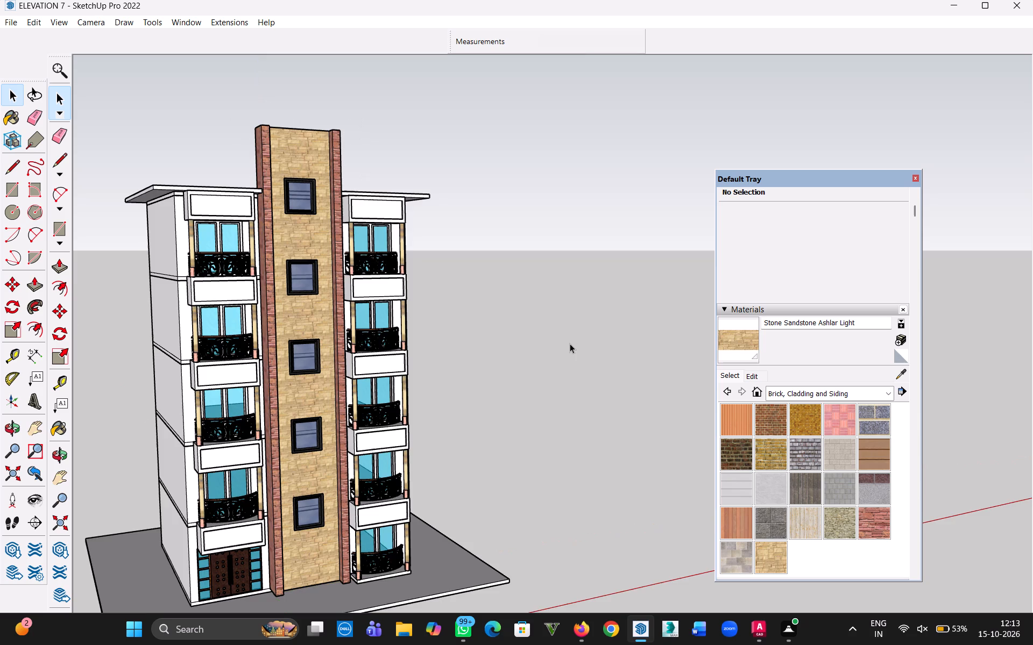
scroll(505, 338, down, 2)
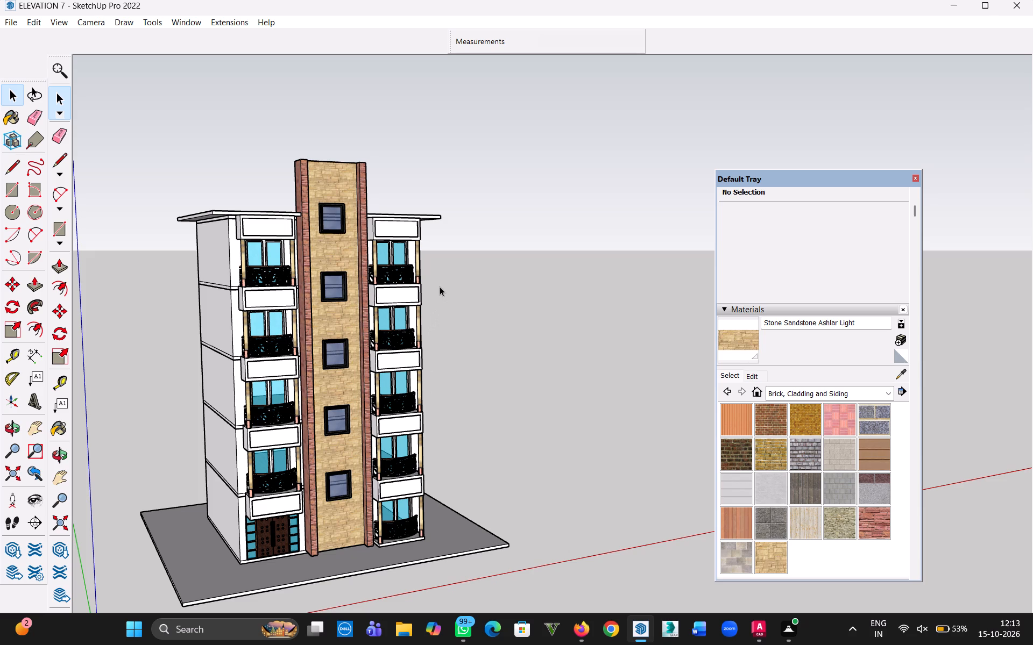
middle_drag(504, 383, 0, 546)
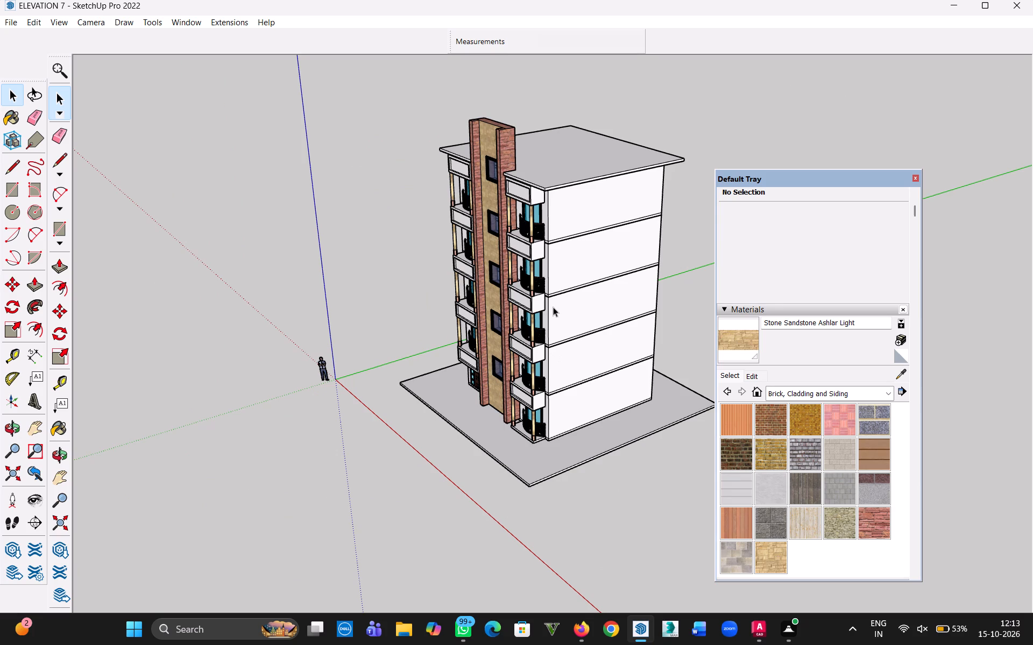
middle_drag(553, 307, 289, 313)
scroll(576, 400, up, 2)
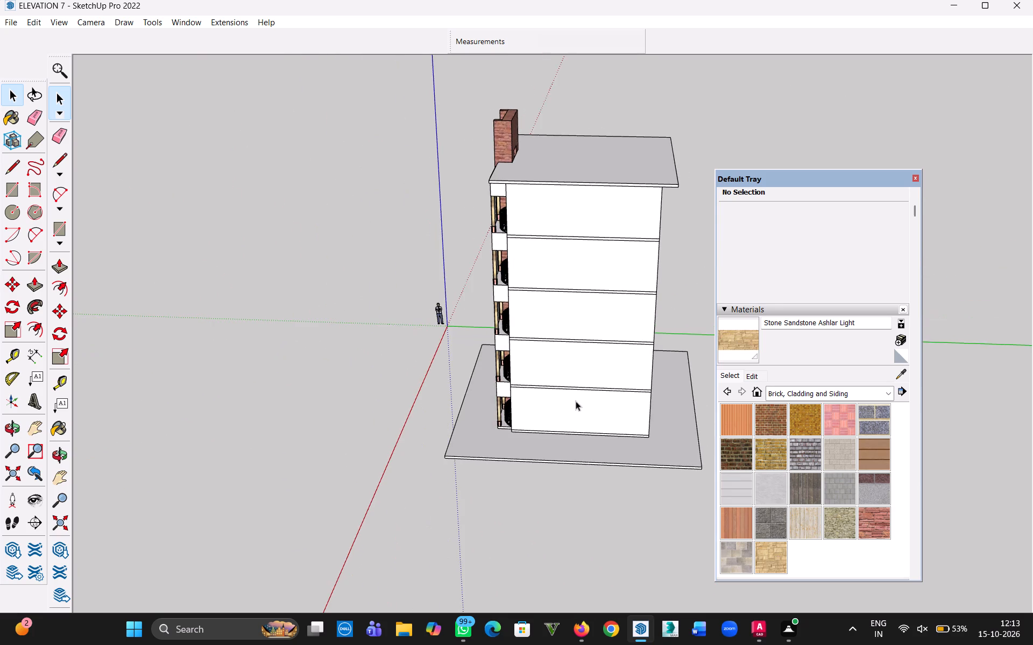
Place a construction guide 9" outward from the bottom edge of the unpainted side wall, parallel to it.
scroll(544, 446, up, 8)
scroll(487, 442, up, 8)
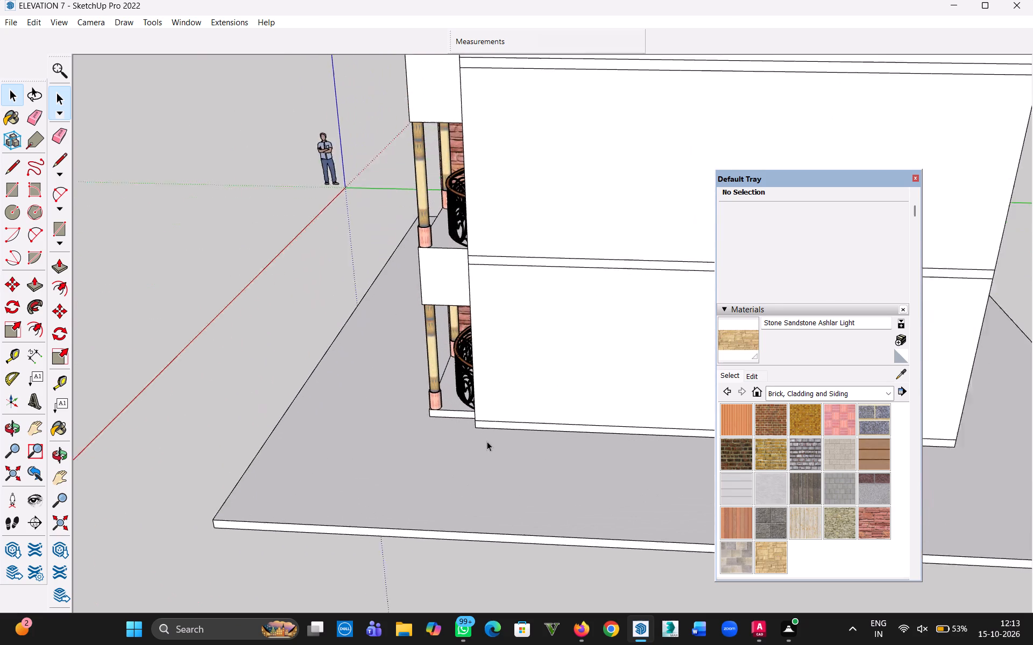
scroll(472, 460, up, 2)
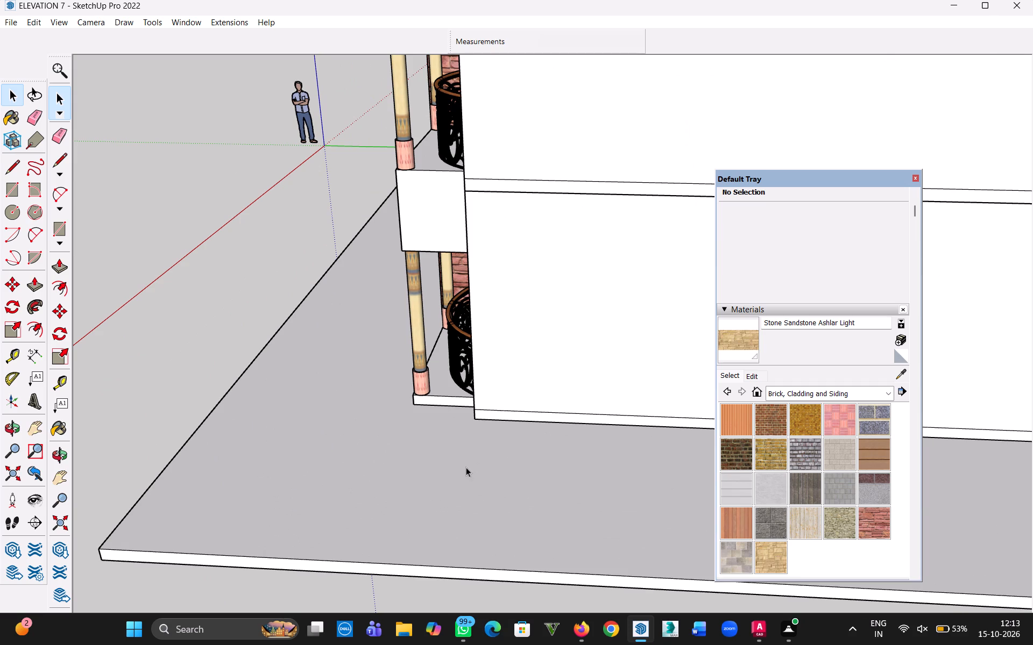
key(t)
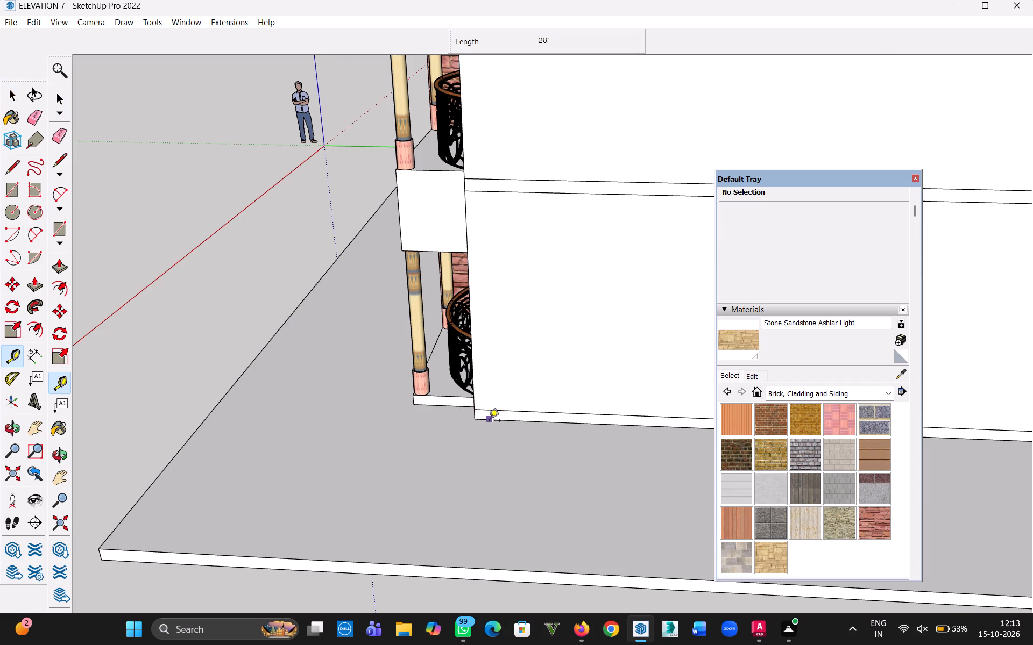
click(489, 421)
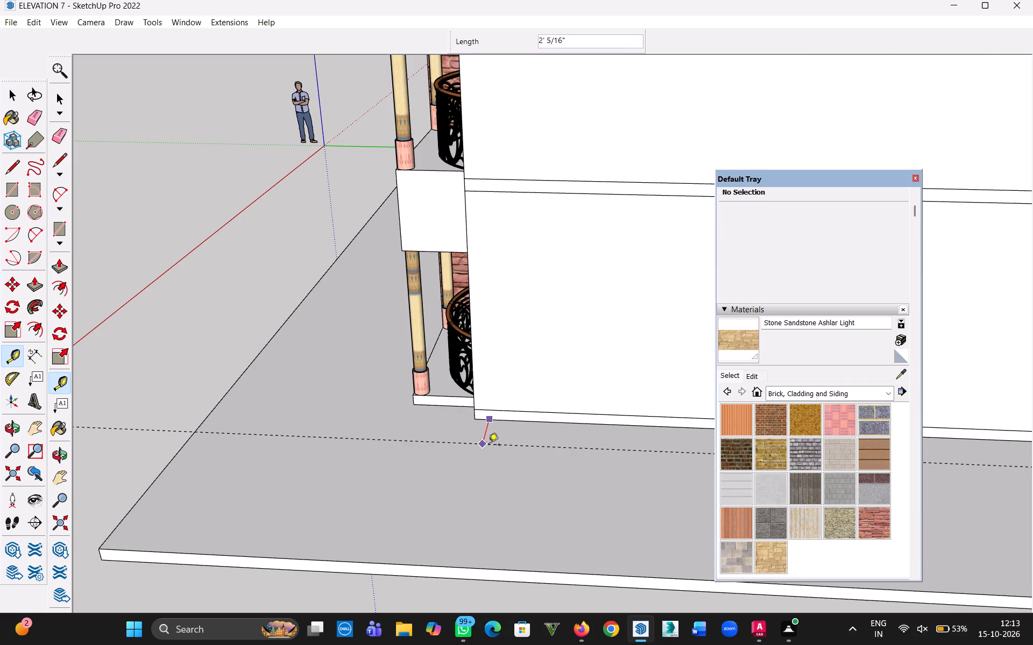
text(9")
key(Return)
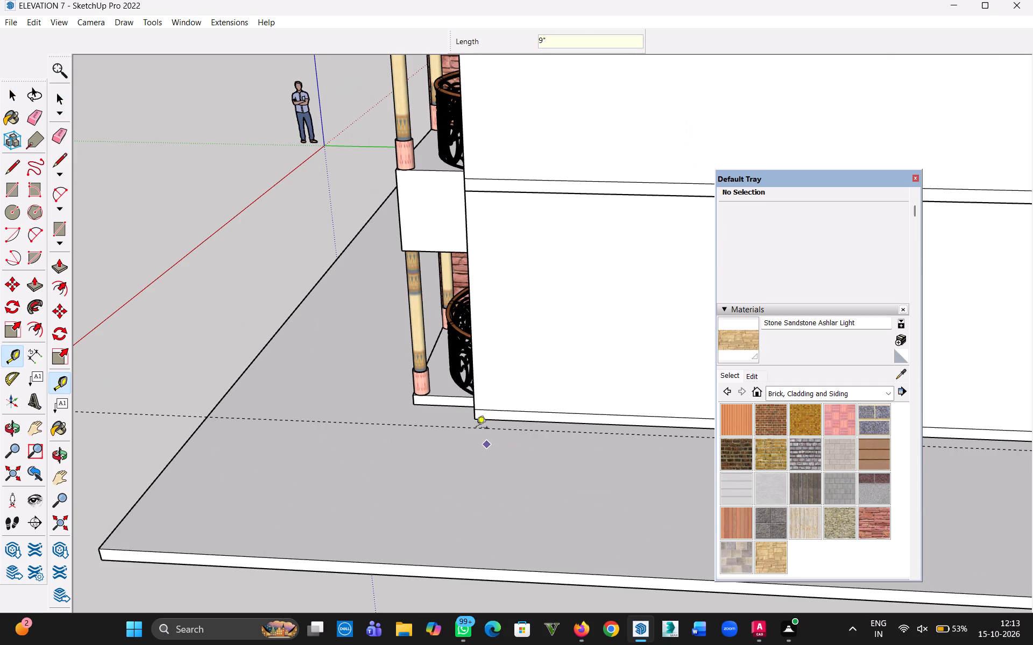
Place a perpendicular guide about 2' 7" from the side wall's front bottom edge, out beside the ground-floor balcony column.
scroll(460, 436, up, 1)
middle_drag(489, 472, 585, 526)
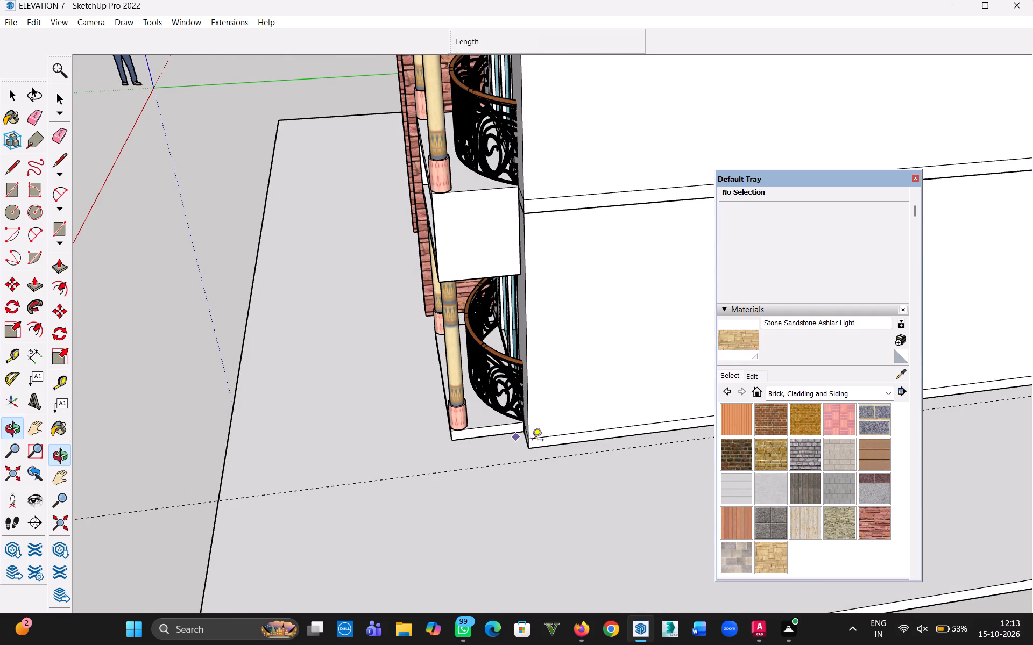
scroll(516, 449, up, 5)
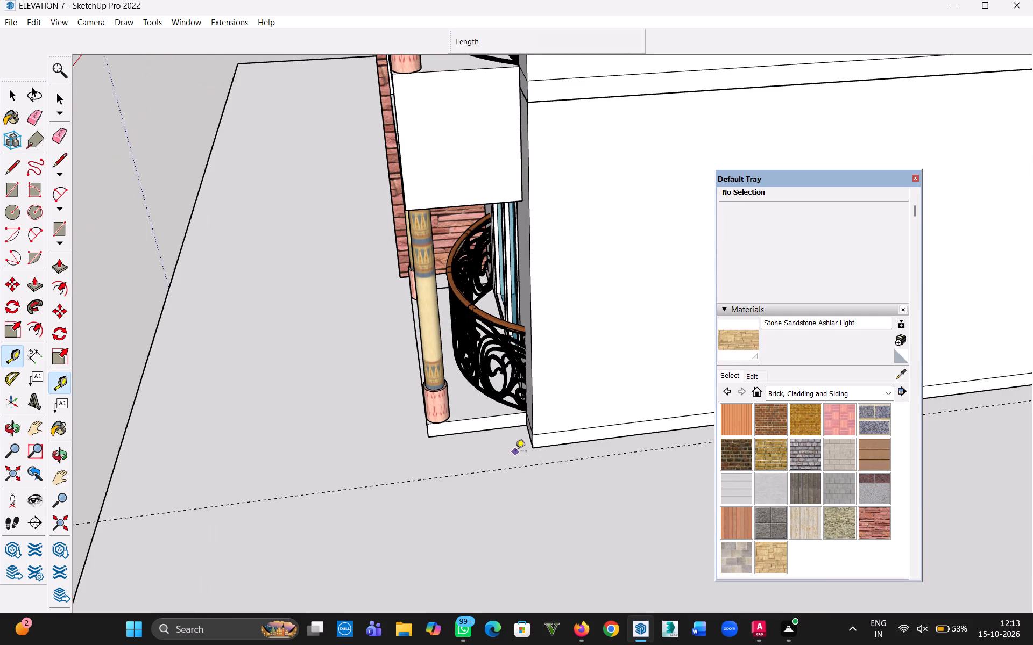
scroll(498, 454, up, 4)
scroll(483, 443, down, 4)
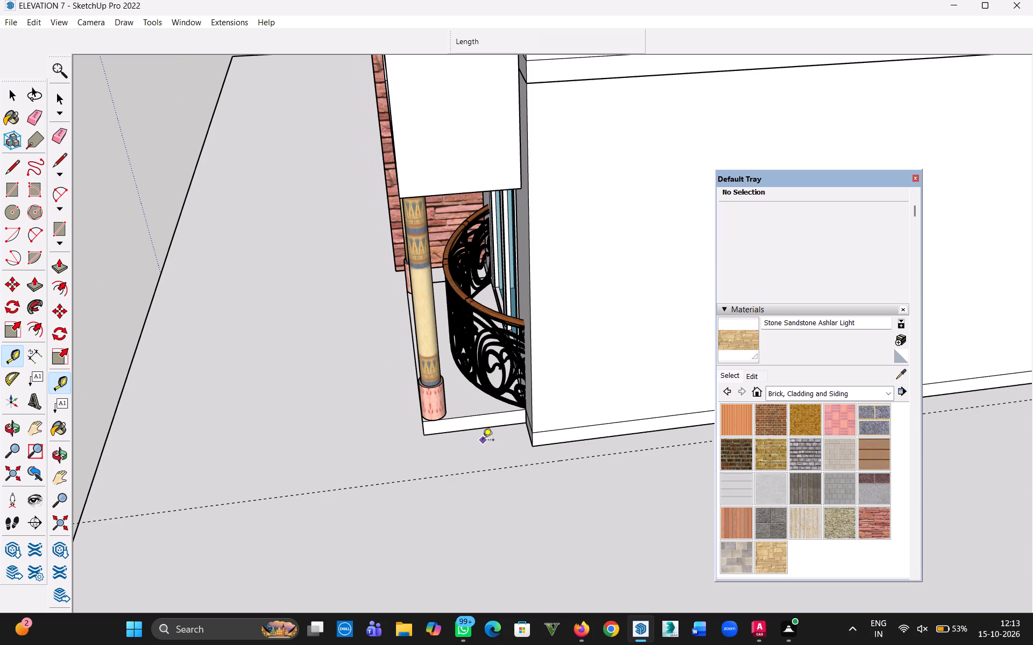
middle_drag(483, 373, 494, 477)
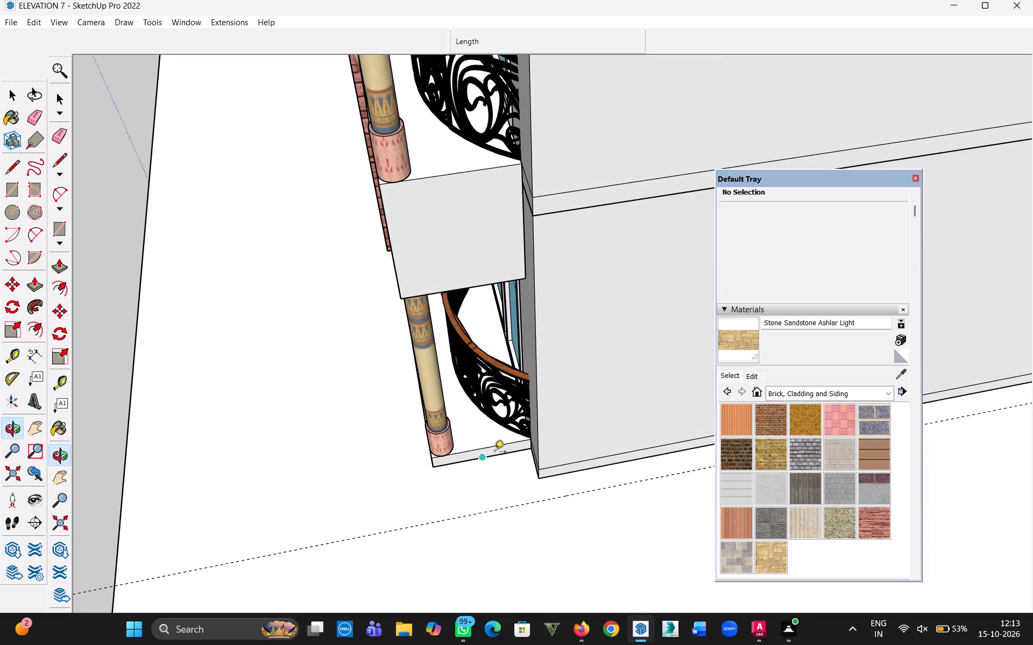
scroll(524, 472, up, 10)
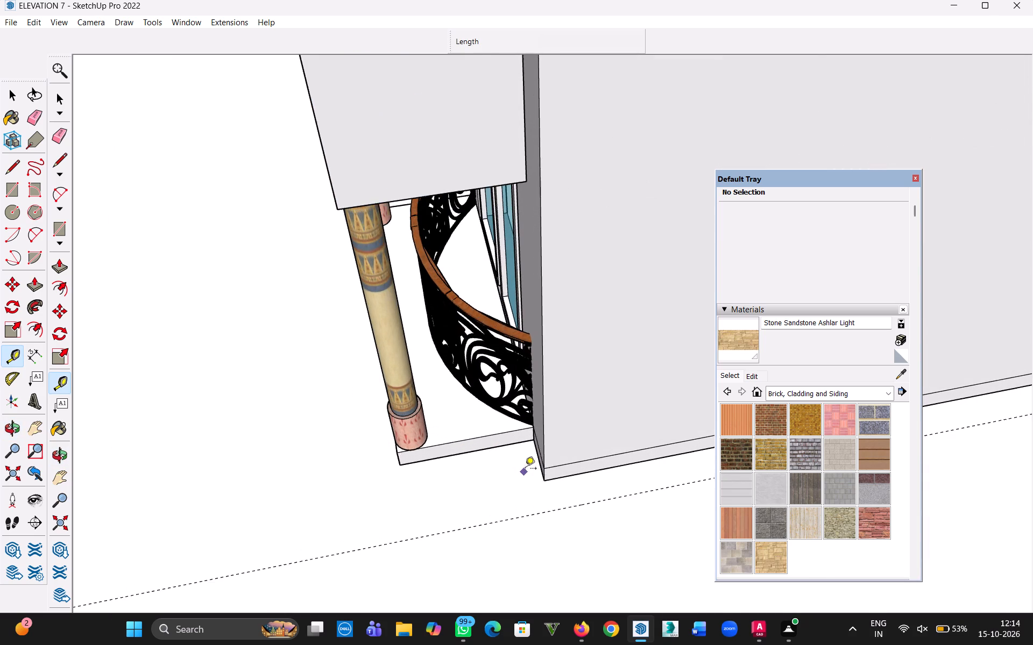
click(541, 457)
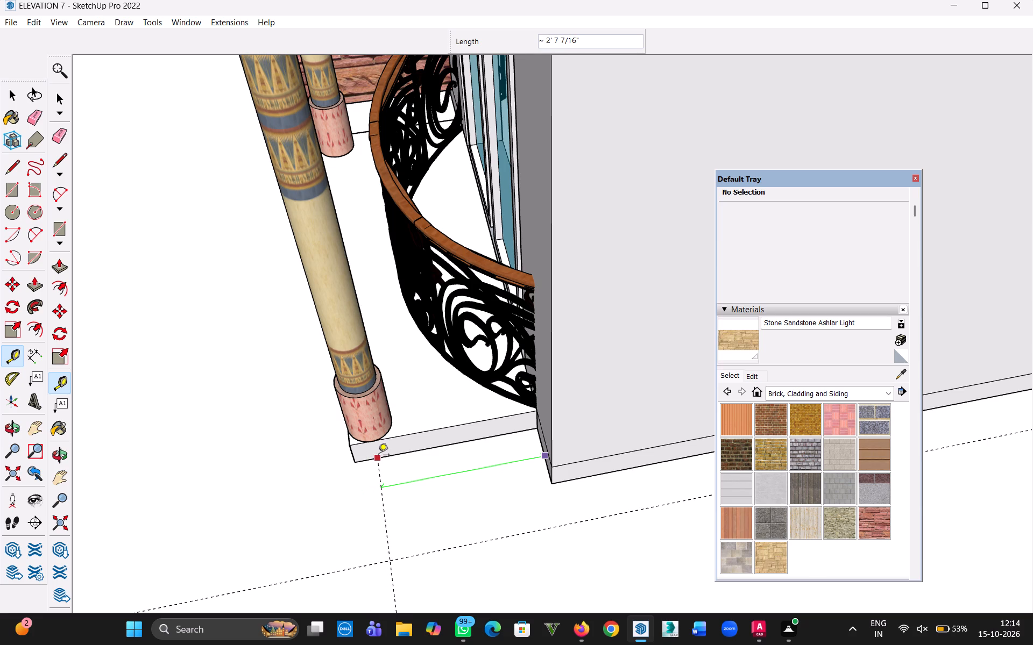
click(380, 456)
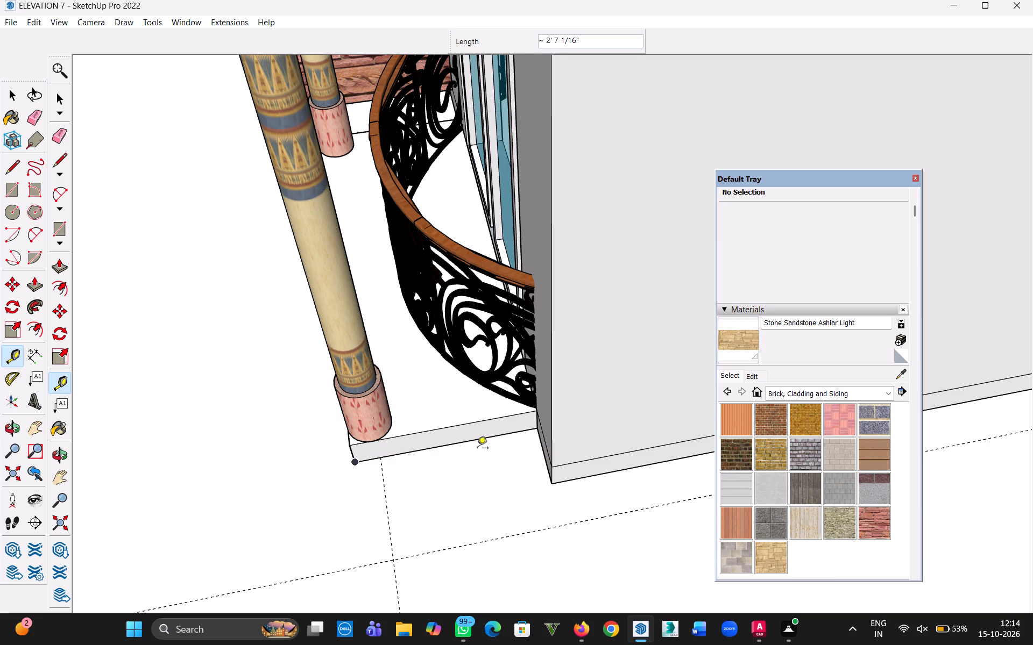
Place a guide 1' 1" out from the ground-floor balcony slab's side edge, in line with the side wall's bottom edge.
click(471, 443)
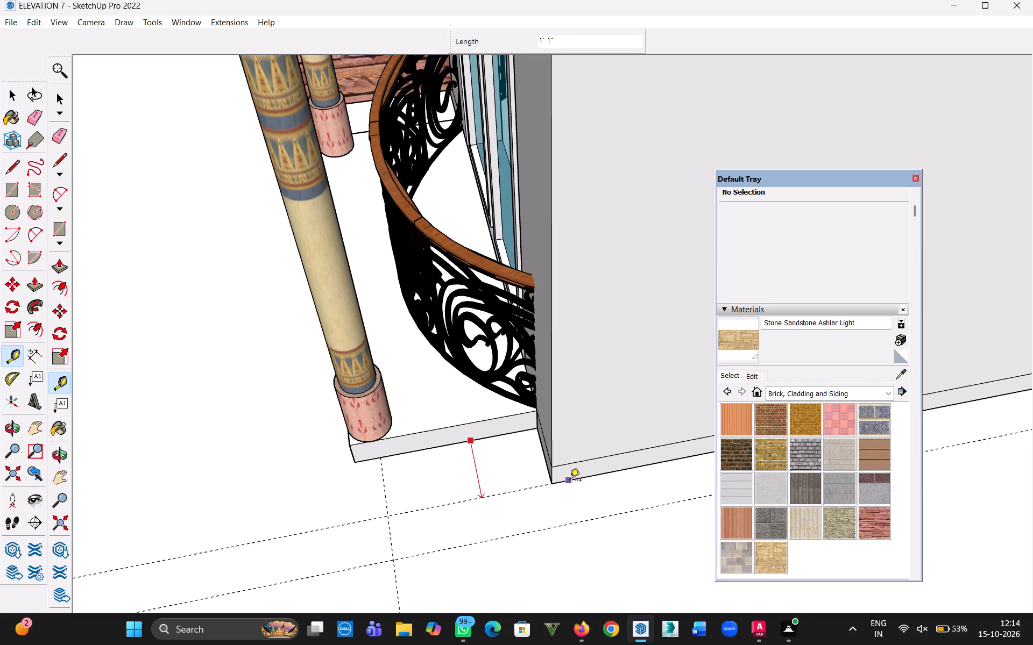
click(570, 481)
Place a second perpendicular guide about 10' 7 7/8" along the side wall from the guide near the balcony column.
scroll(297, 445, down, 11)
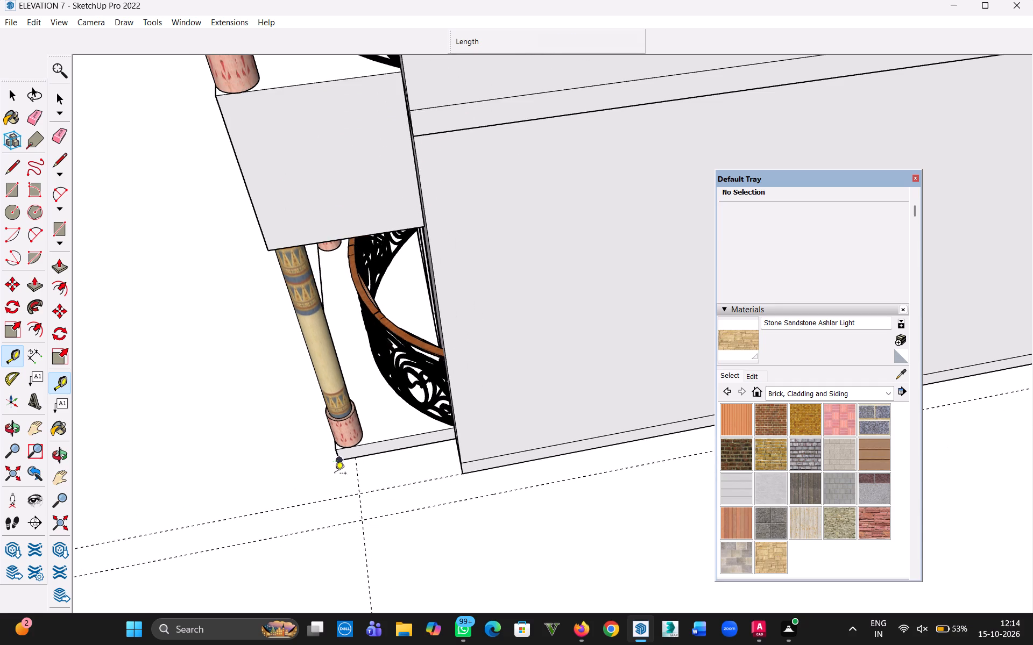
scroll(445, 487, down, 4)
scroll(539, 480, down, 5)
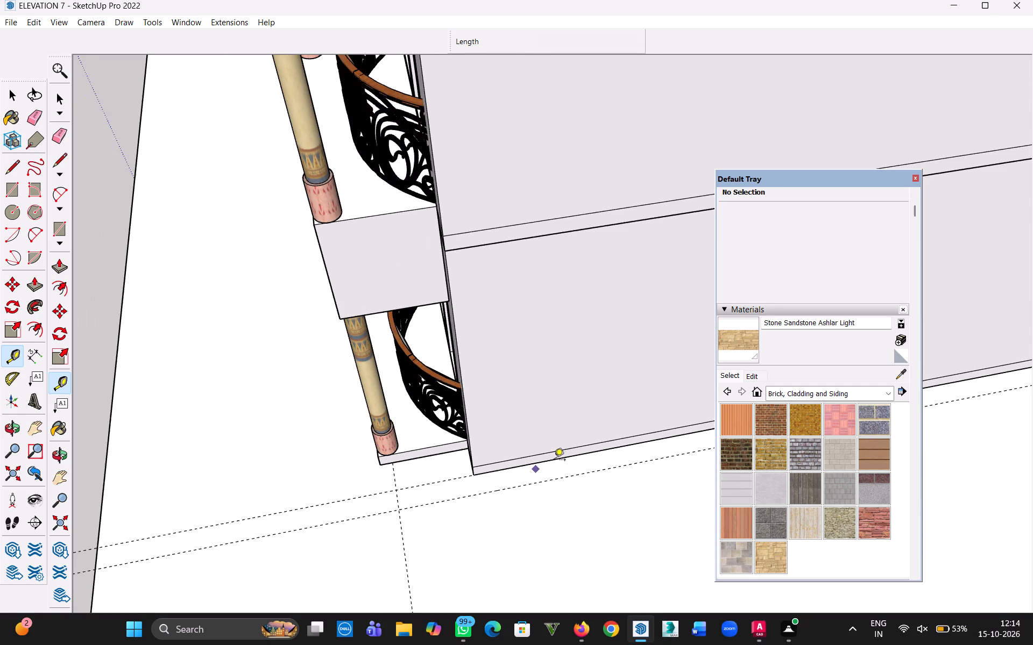
scroll(554, 461, down, 11)
key(h)
drag(568, 506, 322, 572)
scroll(322, 560, down, 4)
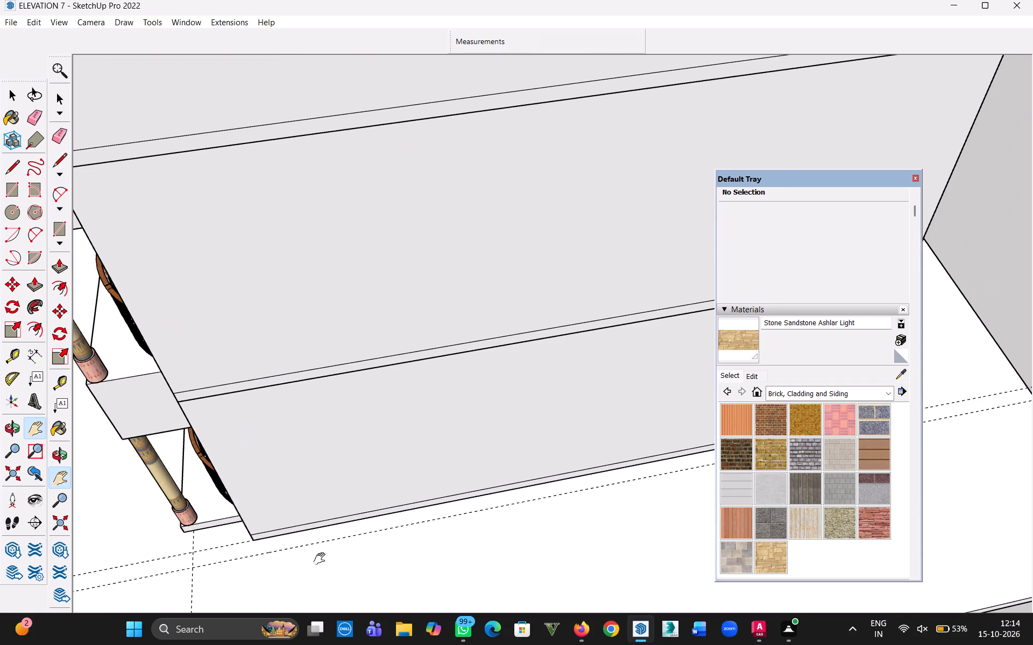
scroll(323, 541, down, 16)
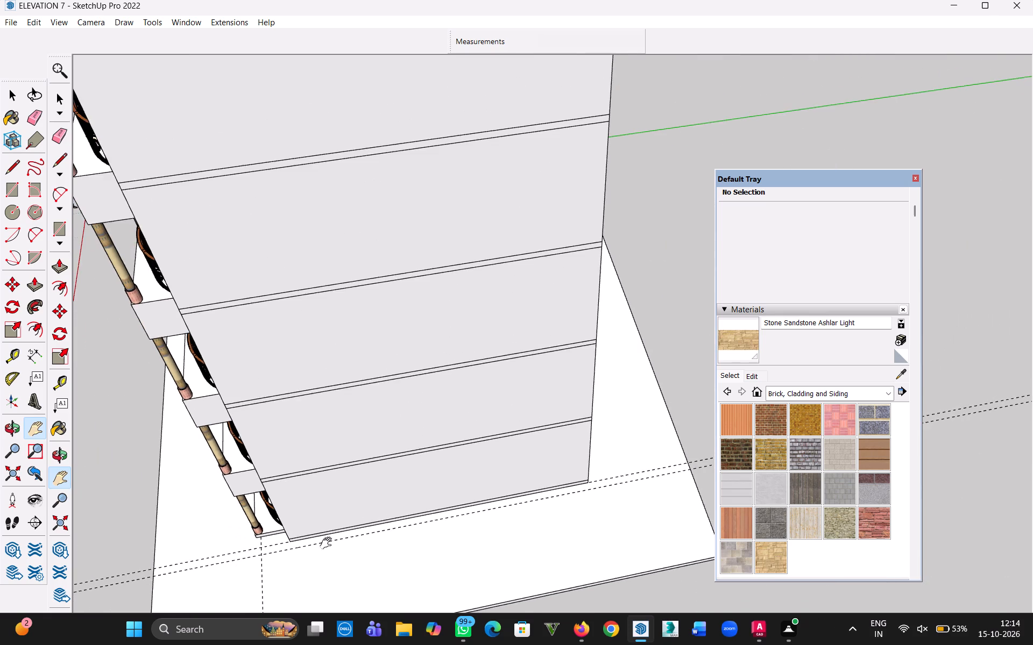
key(Escape)
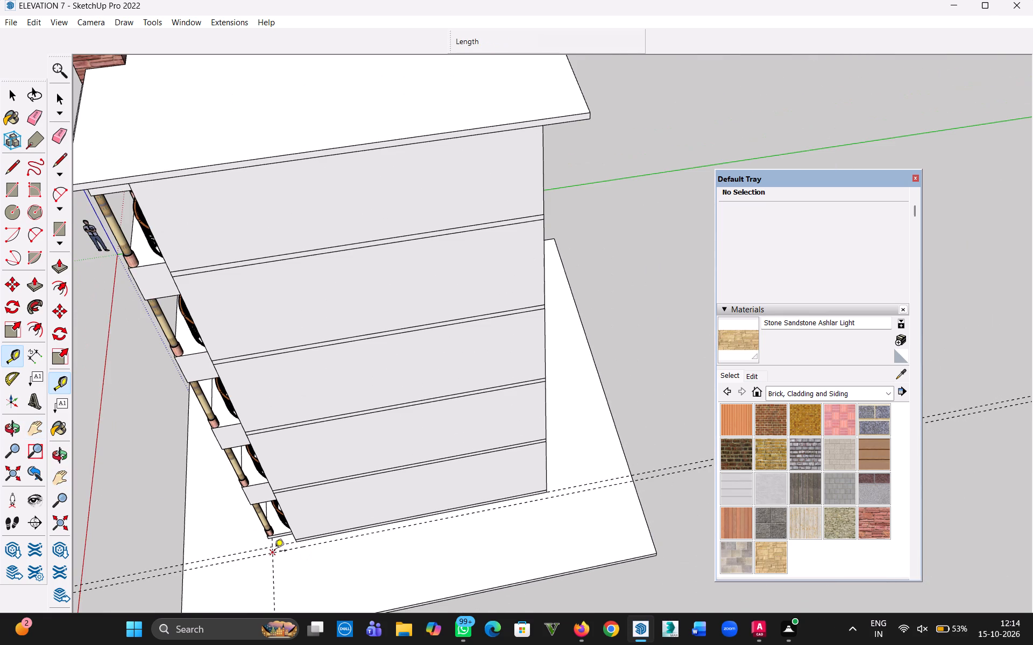
scroll(274, 551, up, 10)
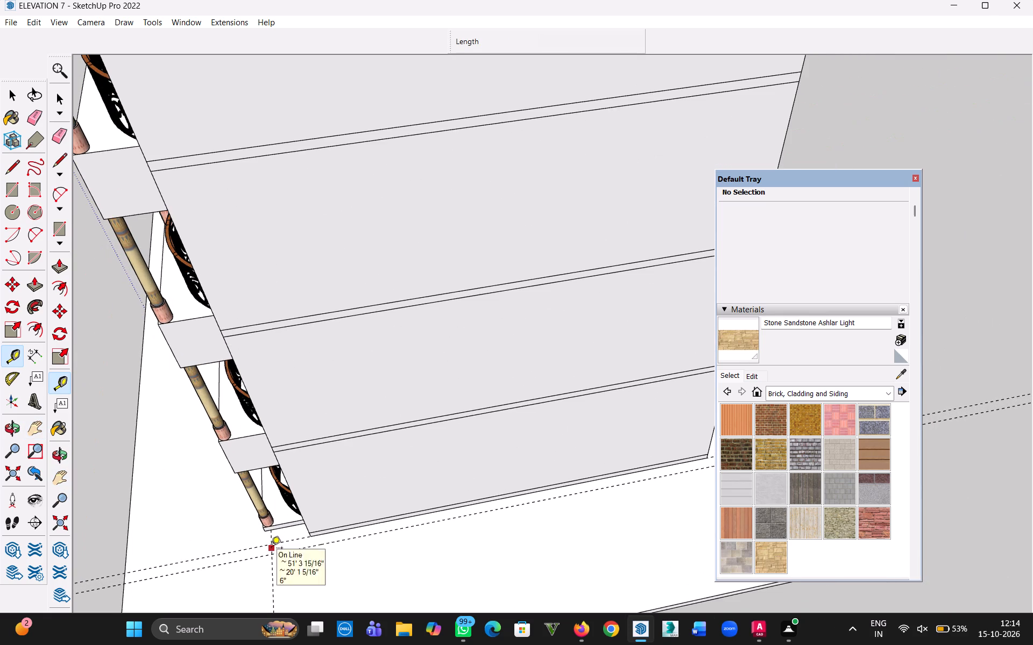
click(271, 549)
scroll(429, 523, down, 6)
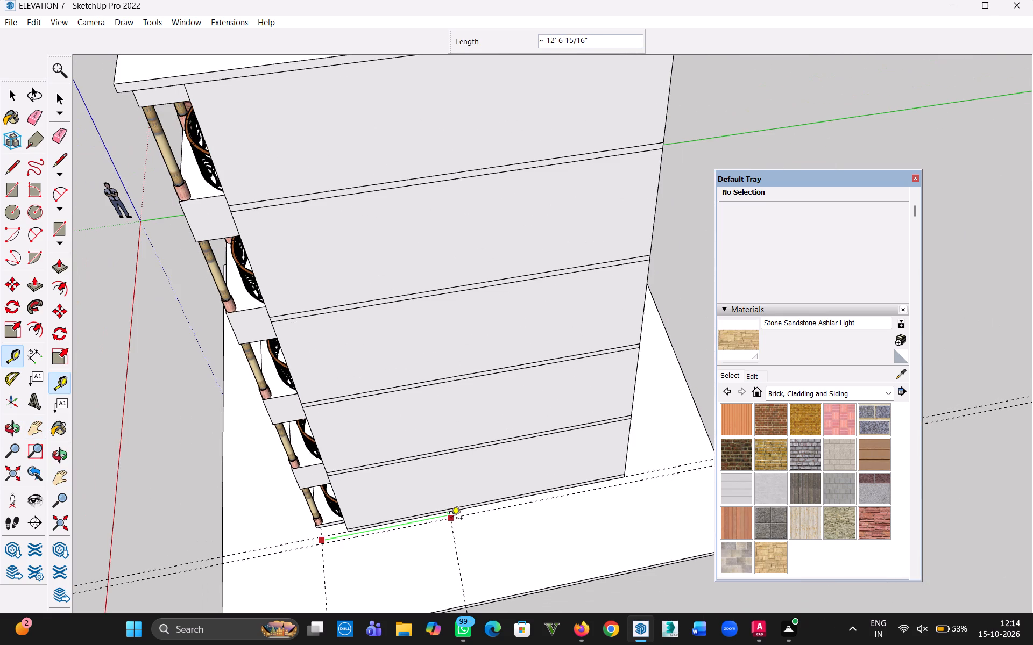
scroll(456, 515, down, 4)
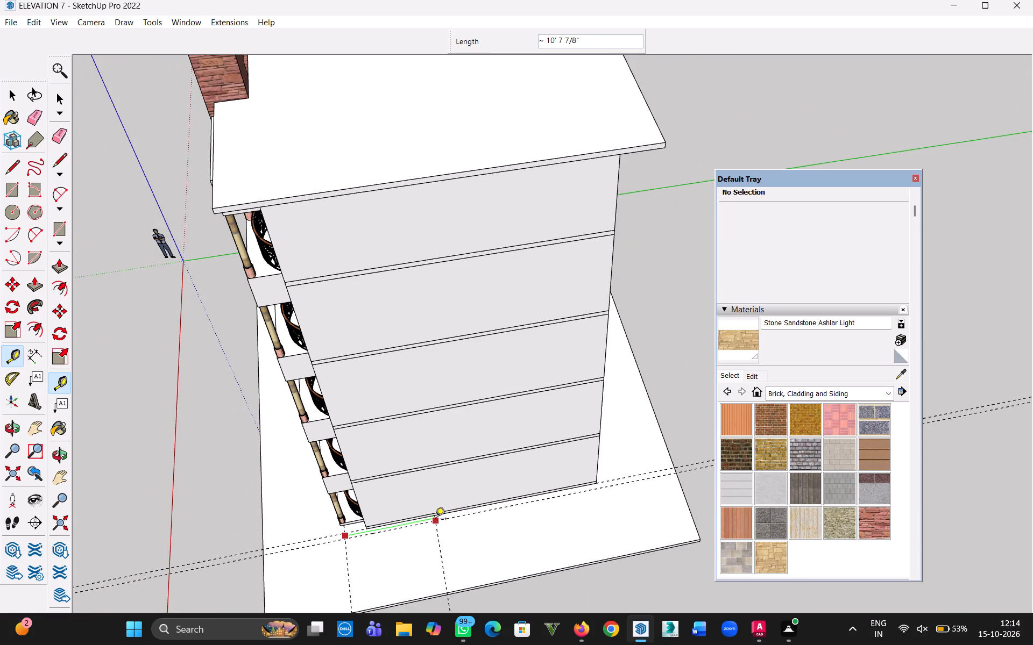
click(435, 520)
click(10, 98)
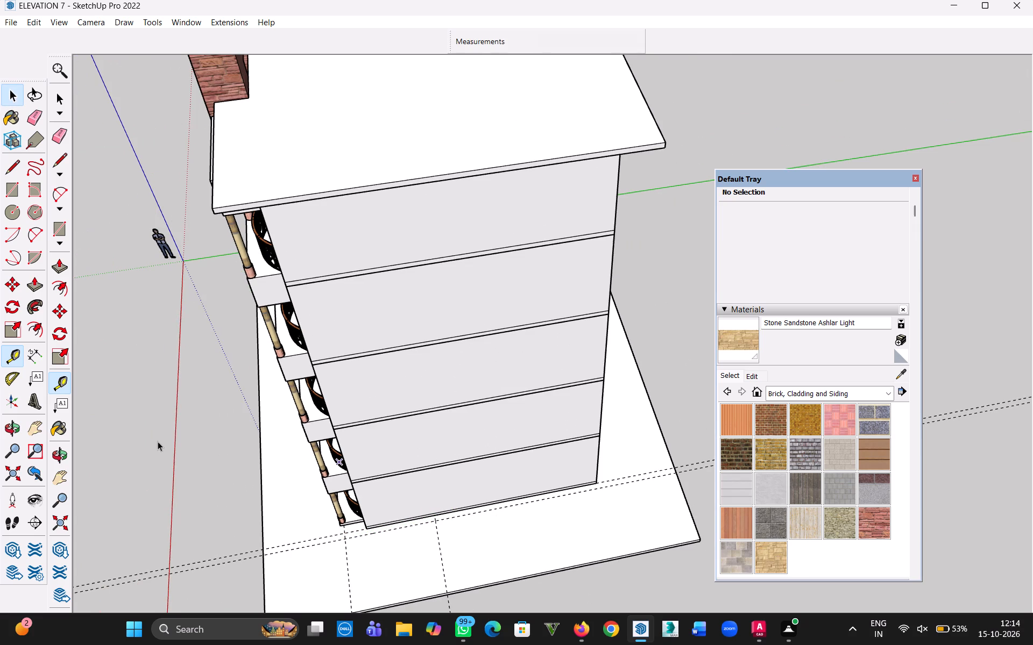
Draw a rectangle of about 10' 7 7/8" by 9" between the guides along the side wall's base.
scroll(349, 516, up, 20)
scroll(349, 516, up, 10)
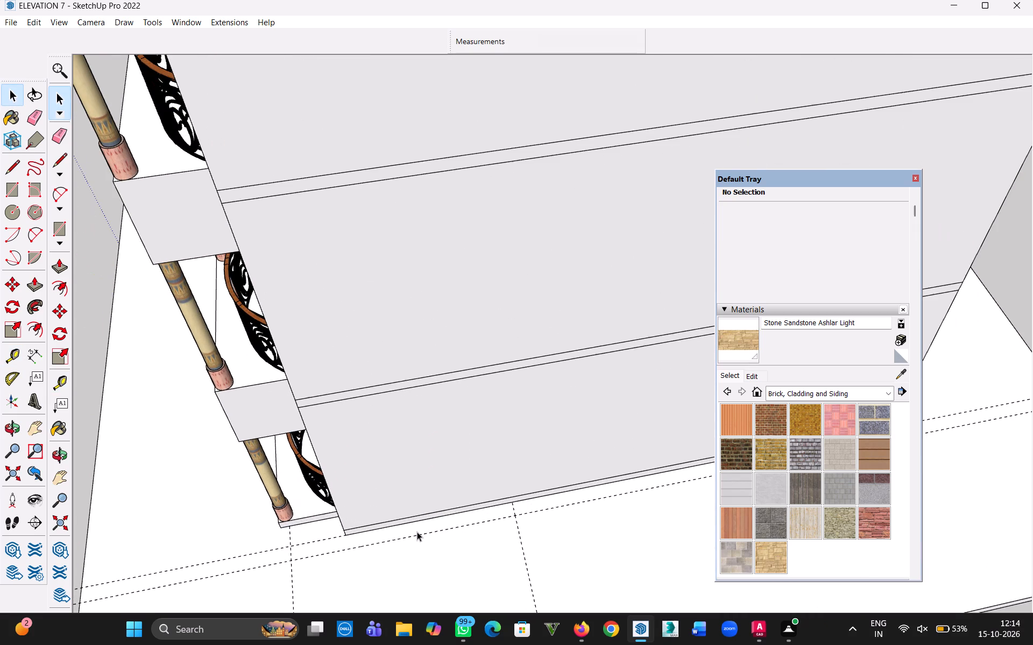
key(r)
scroll(509, 505, up, 10)
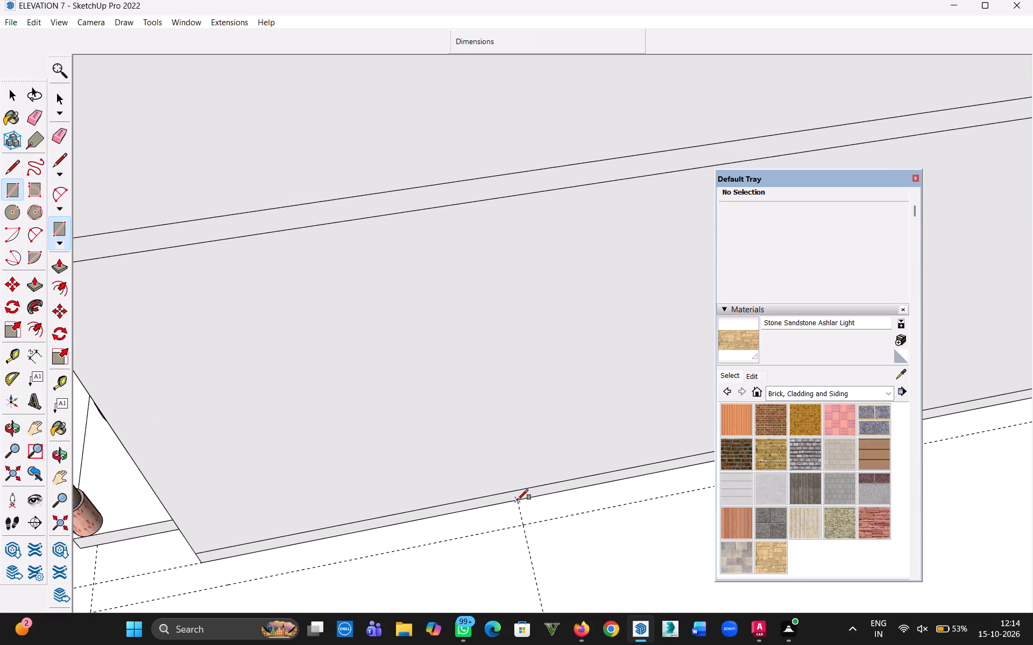
click(518, 500)
scroll(247, 553, down, 3)
key(h)
drag(249, 557, 331, 533)
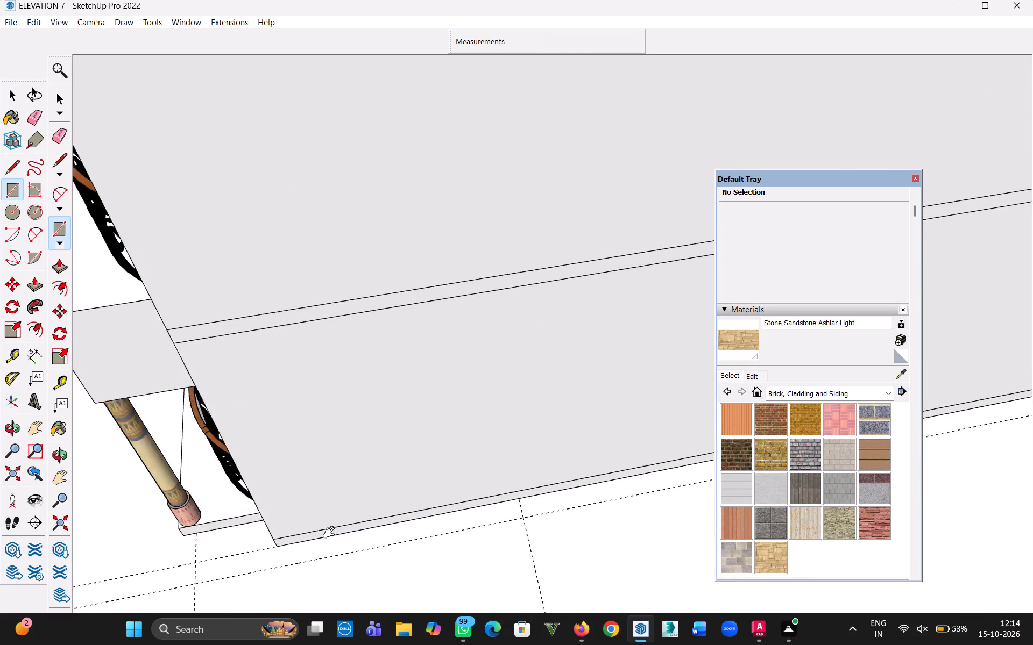
drag(331, 533, 352, 519)
key(Escape)
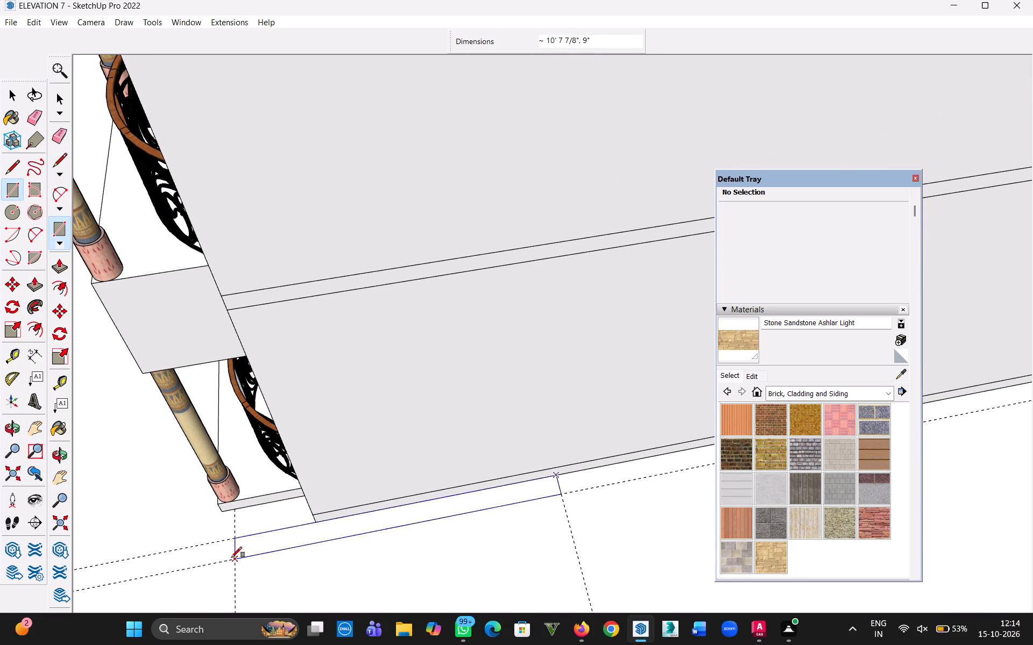
click(234, 557)
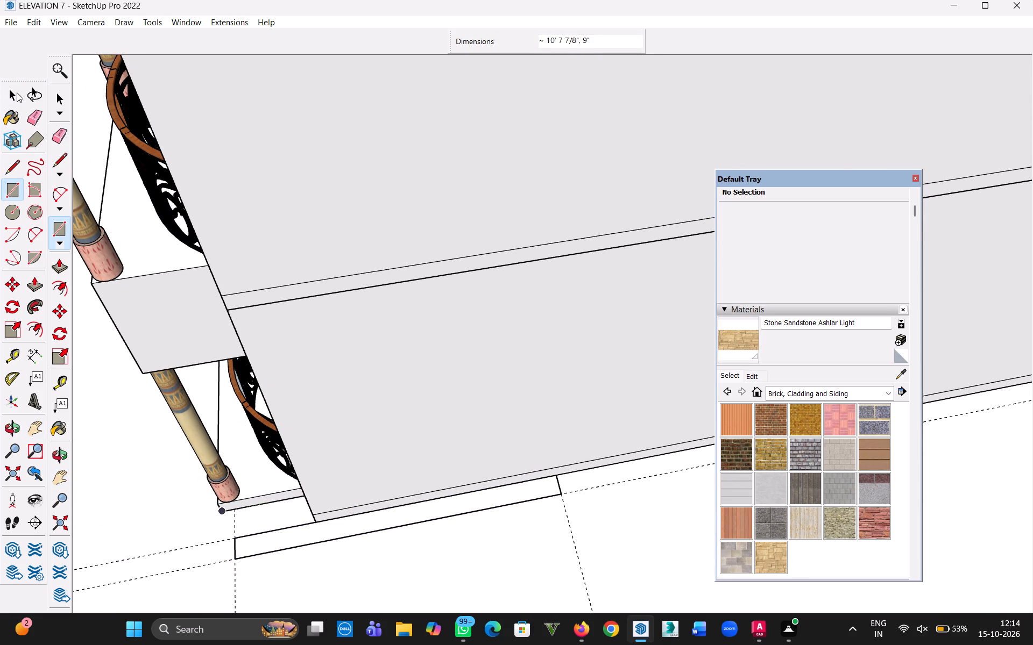
click(17, 93)
Push/Pull the base rectangle up 61' 3 13/16", past the roof slab to the height of the brick tower's top.
key(p)
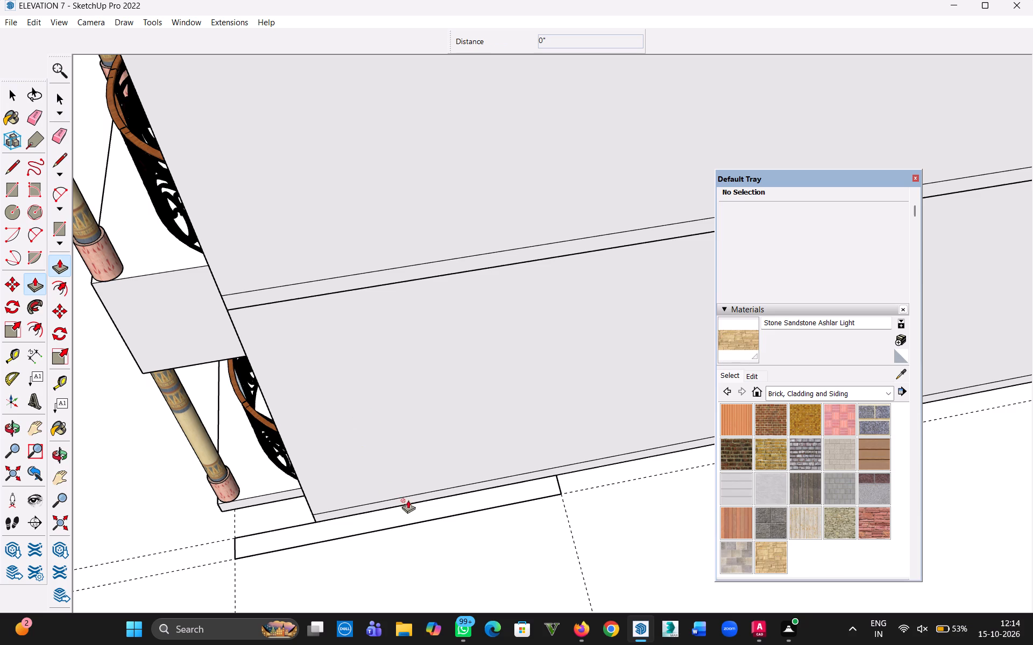
click(419, 510)
scroll(360, 329, down, 6)
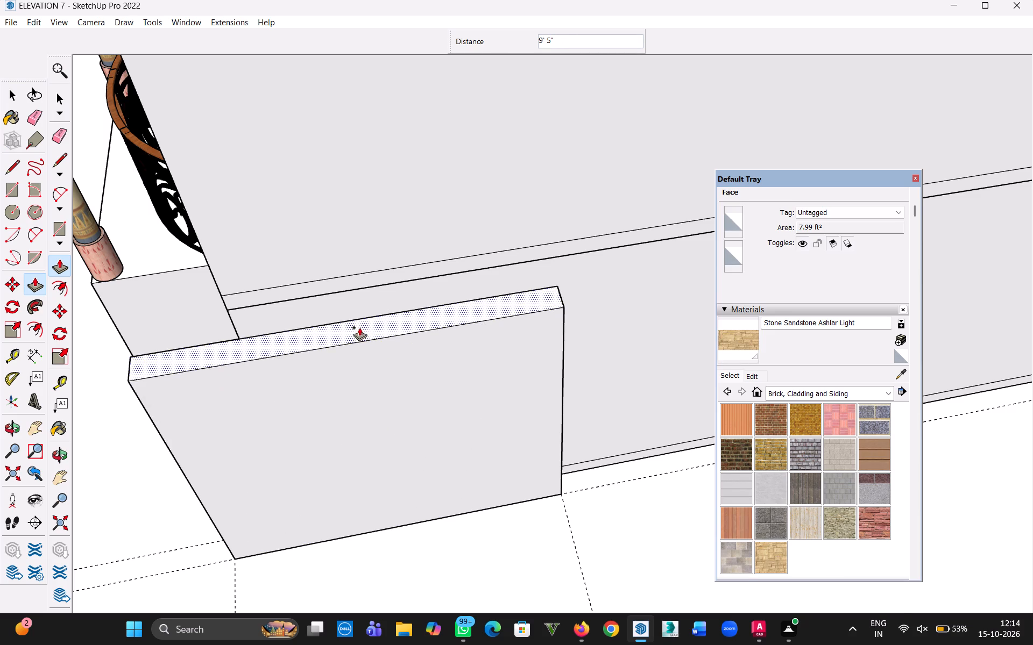
scroll(359, 327, down, 5)
scroll(358, 264, down, 6)
scroll(351, 211, down, 13)
key(h)
drag(330, 148, 347, 243)
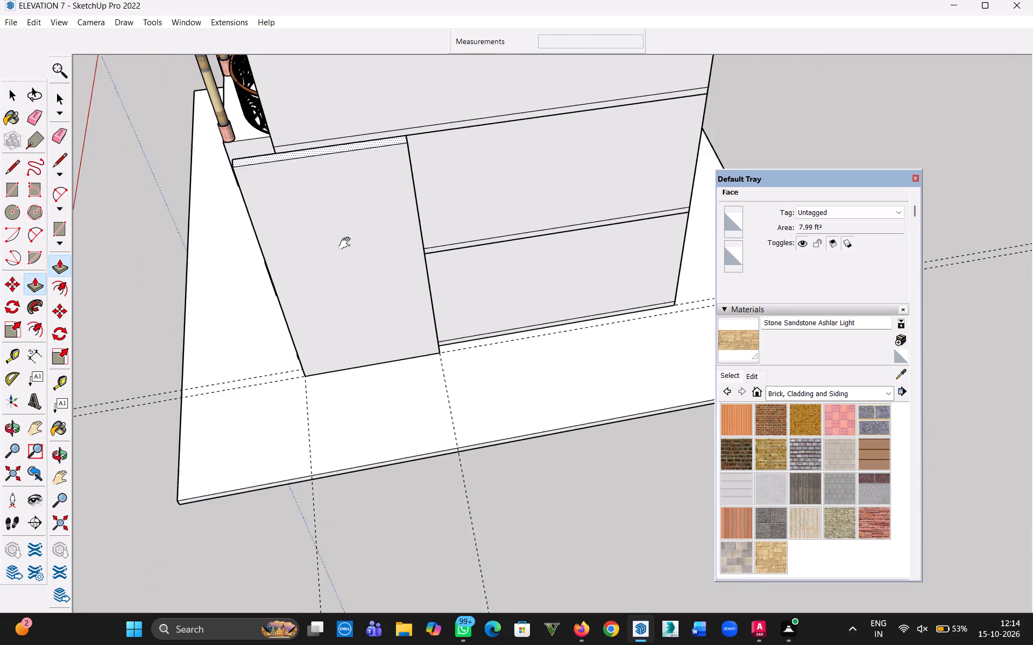
drag(347, 243, 418, 597)
scroll(259, 305, down, 13)
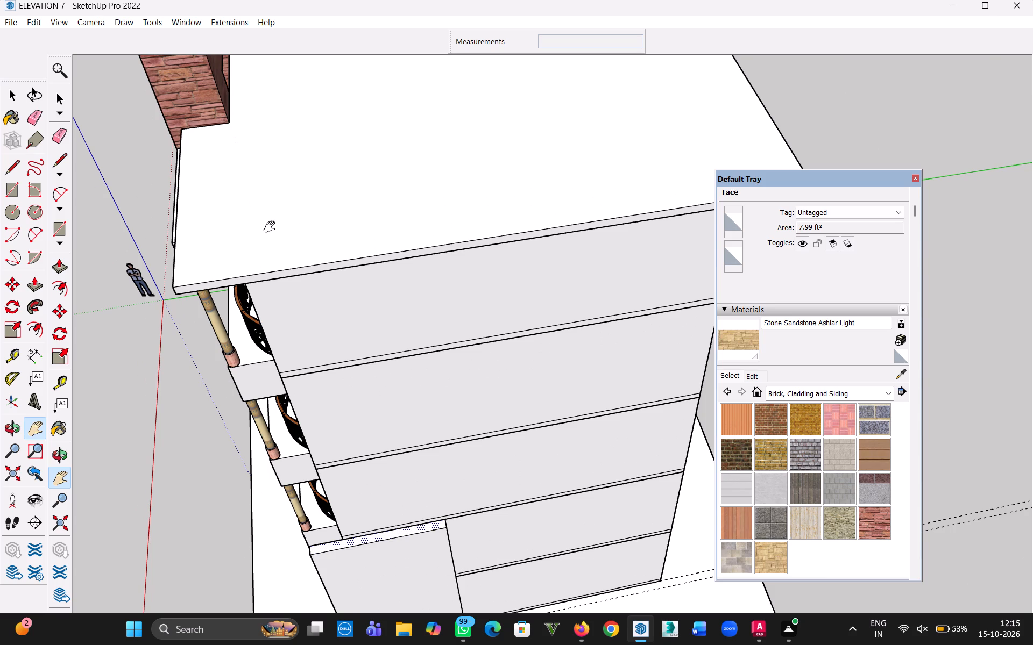
key(Escape)
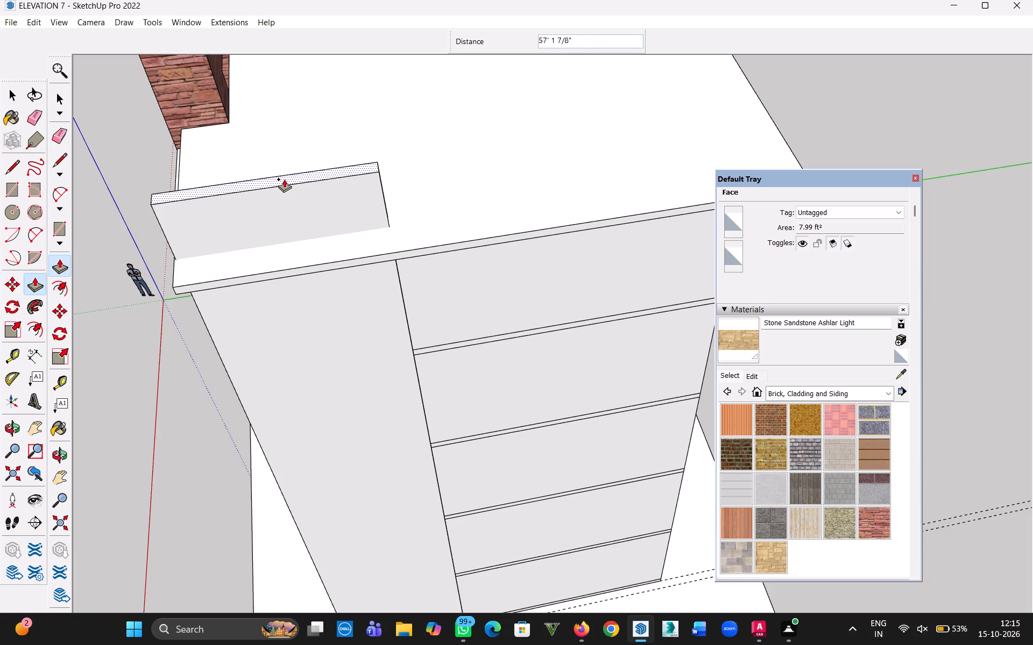
middle_drag(281, 179, 501, 184)
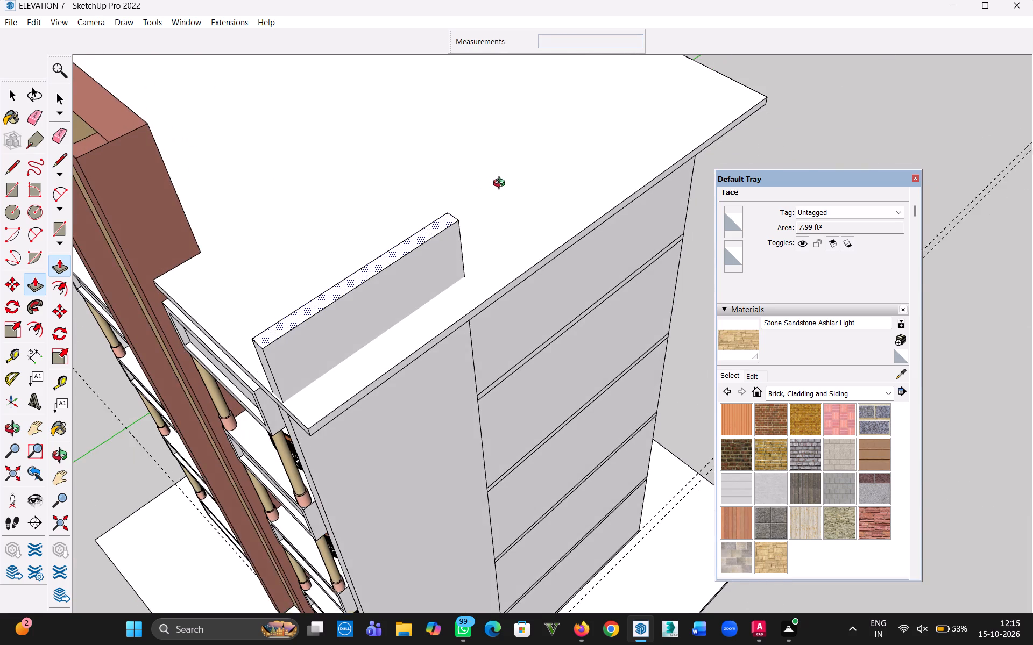
middle_drag(501, 184, 501, 184)
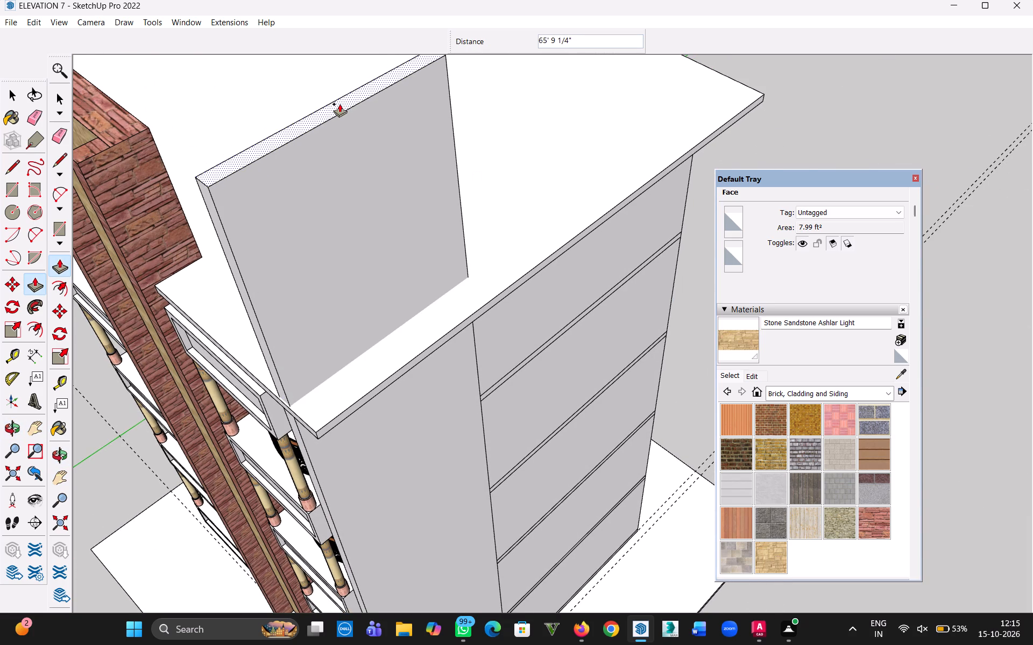
click(116, 122)
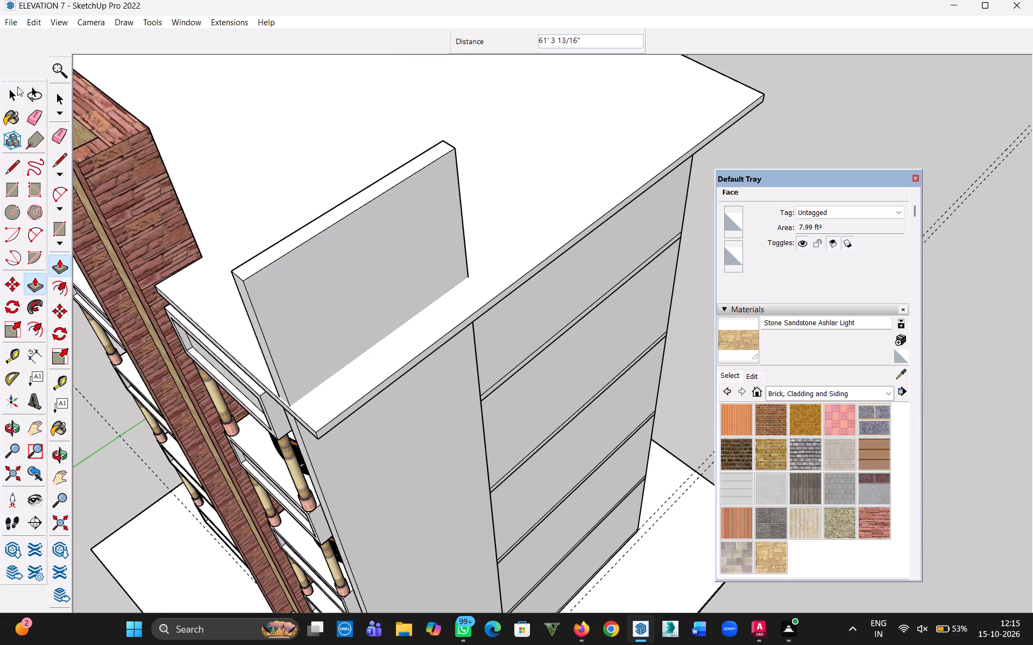
Push/Pull the tall side wall's narrow front face outward about 8 7/8", in line with the brick tower pier.
click(14, 95)
middle_drag(246, 408, 496, 206)
scroll(478, 267, down, 3)
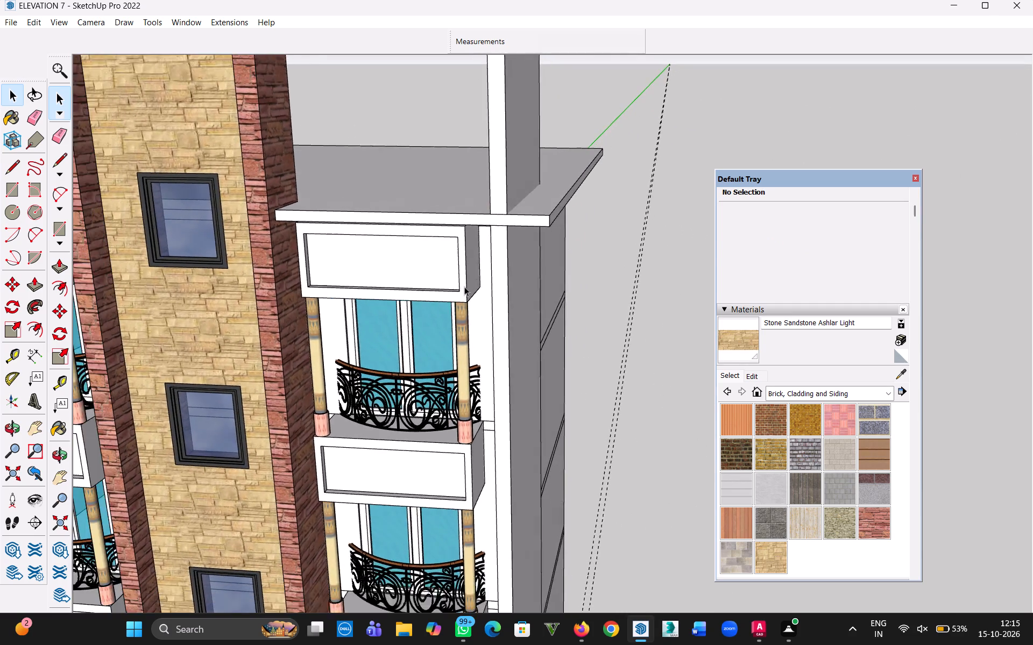
scroll(464, 286, down, 9)
scroll(419, 321, down, 3)
middle_drag(378, 332, 218, 260)
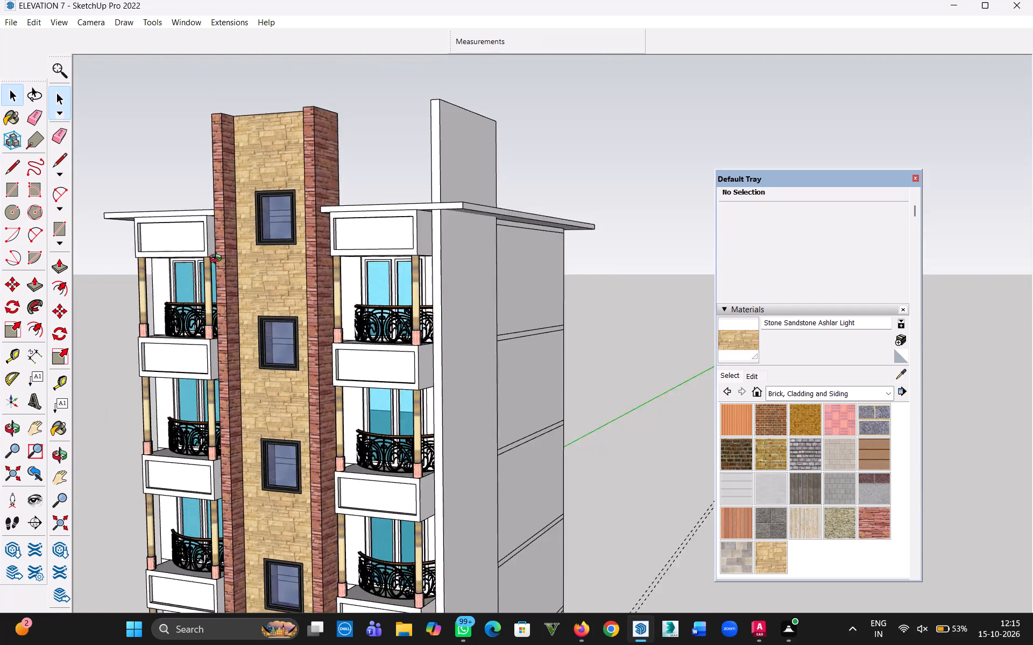
middle_drag(218, 260, 206, 264)
scroll(388, 481, down, 4)
middle_drag(429, 486, 519, 512)
scroll(434, 469, up, 5)
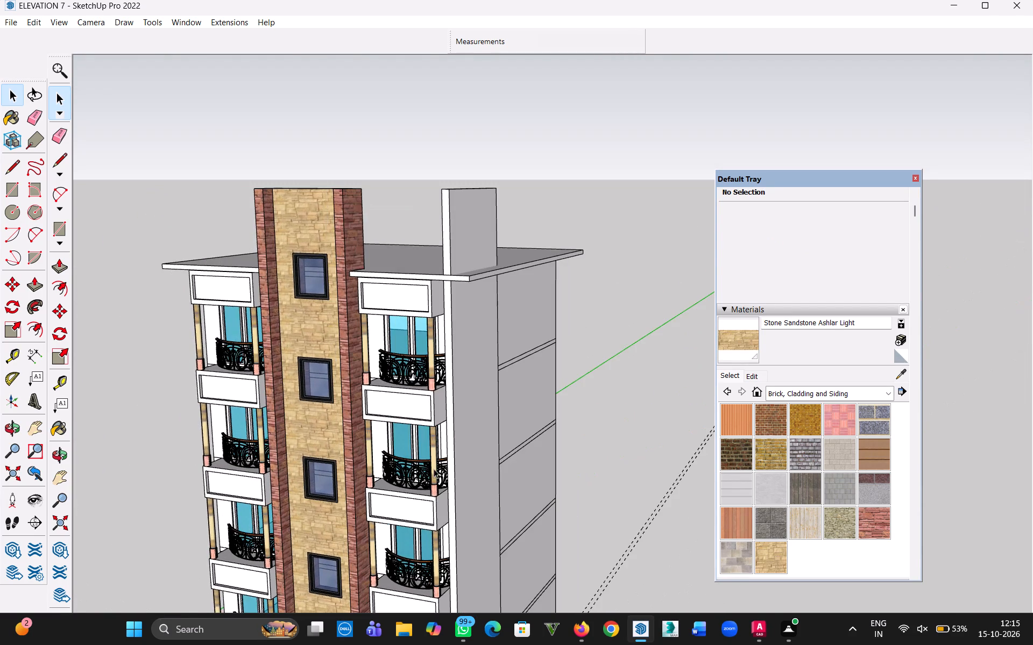
scroll(434, 469, up, 5)
key(p)
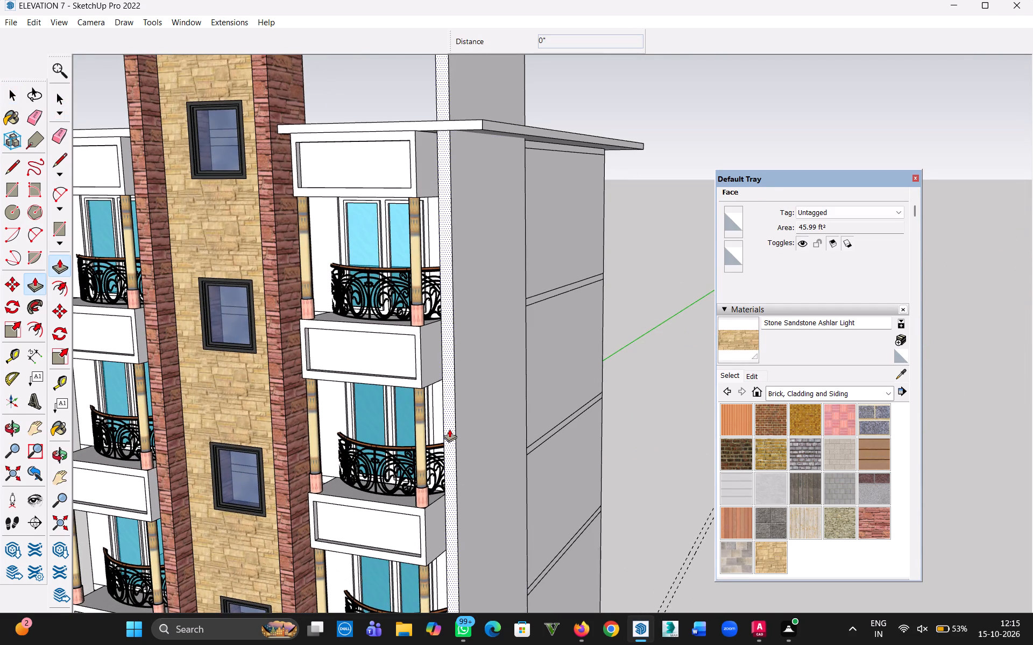
click(449, 429)
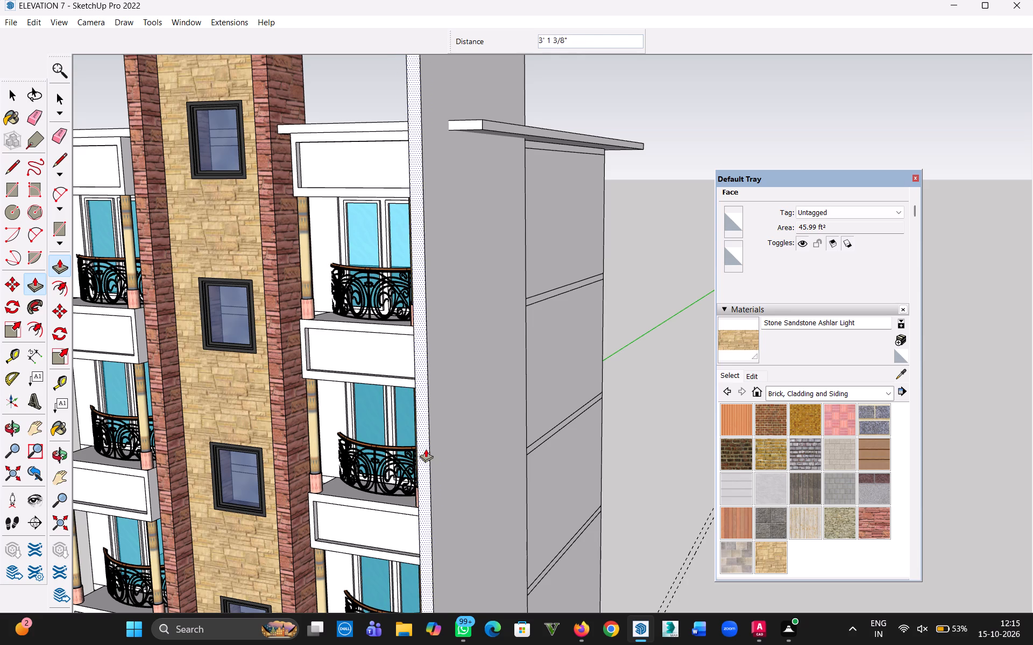
click(278, 406)
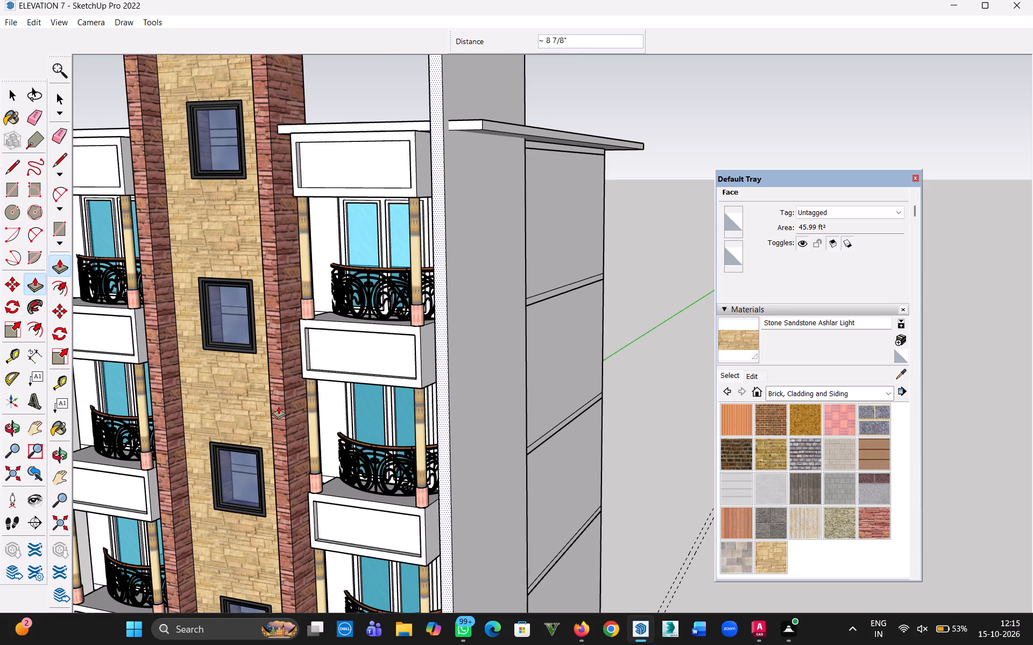
click(19, 92)
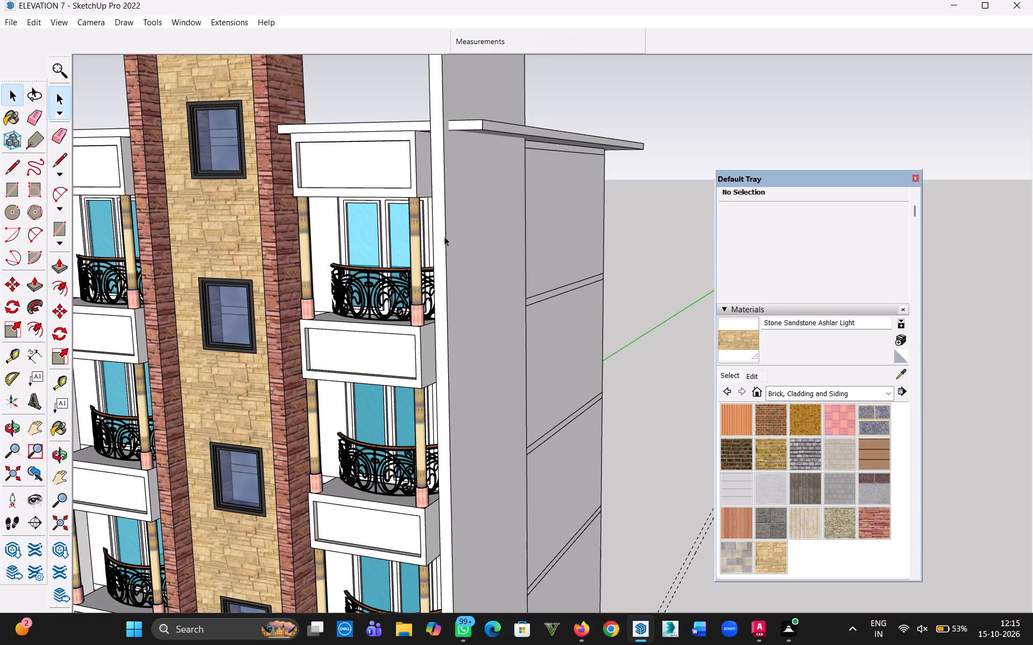
Make the whole tall side wall, with all its connected faces and edges, into a group.
triple_click(461, 242)
right_click(461, 242)
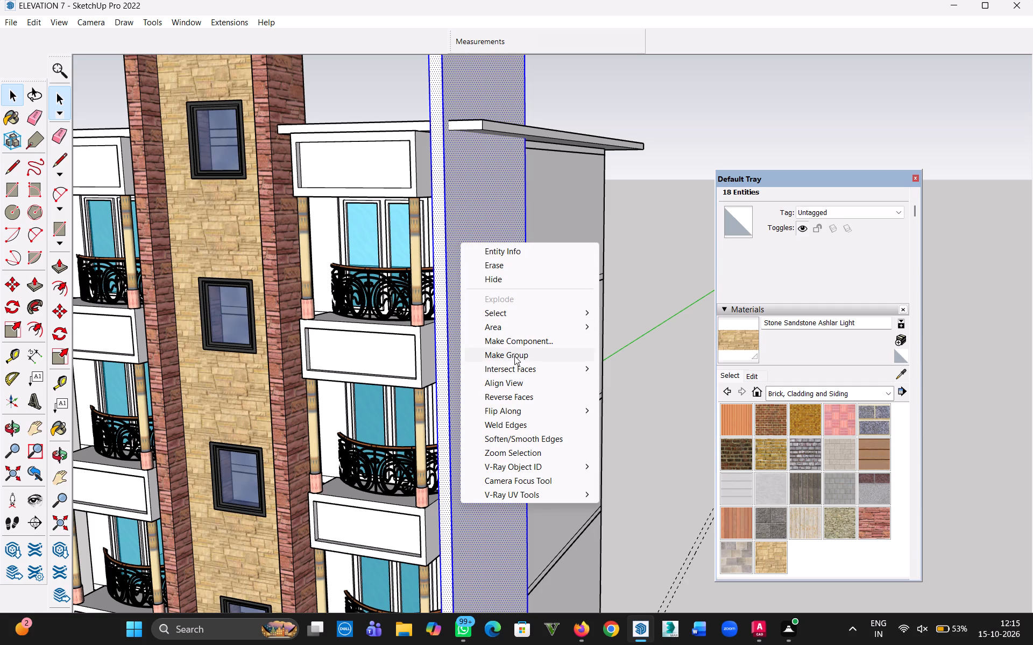
click(516, 357)
click(678, 91)
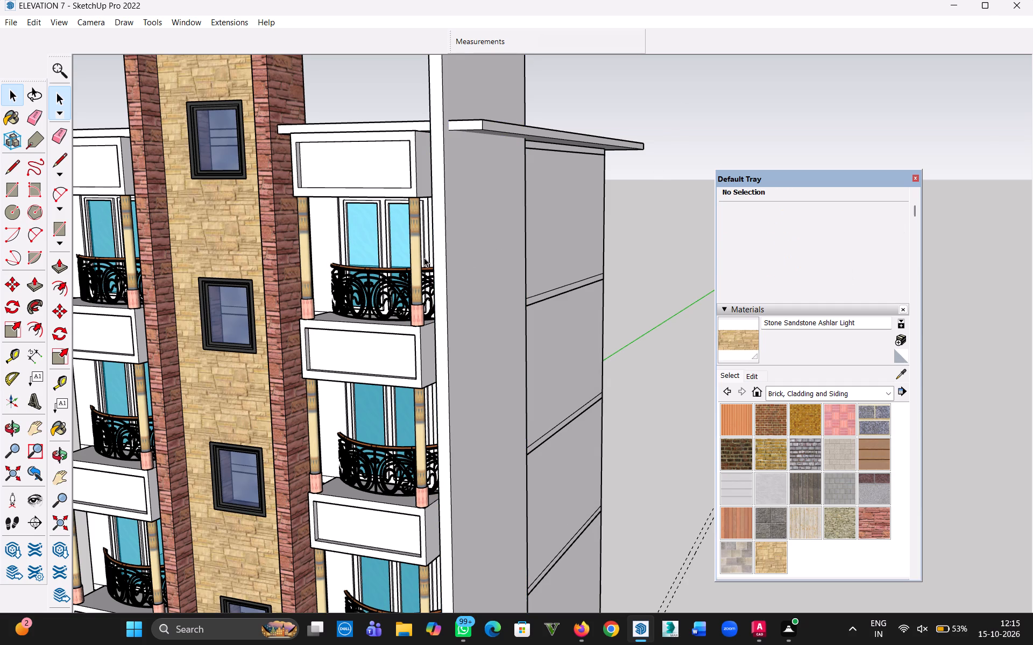
Inside the wall group, place a guide 6" below the top edge of the face towards the brick tower.
middle_drag(390, 195, 578, 357)
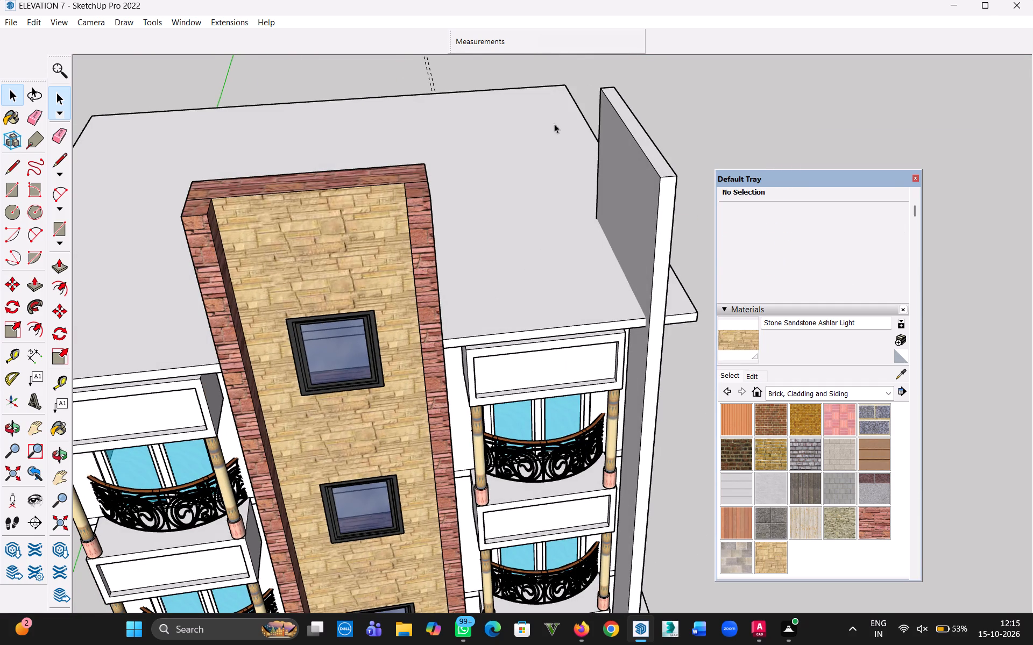
scroll(600, 127, up, 4)
scroll(647, 152, up, 2)
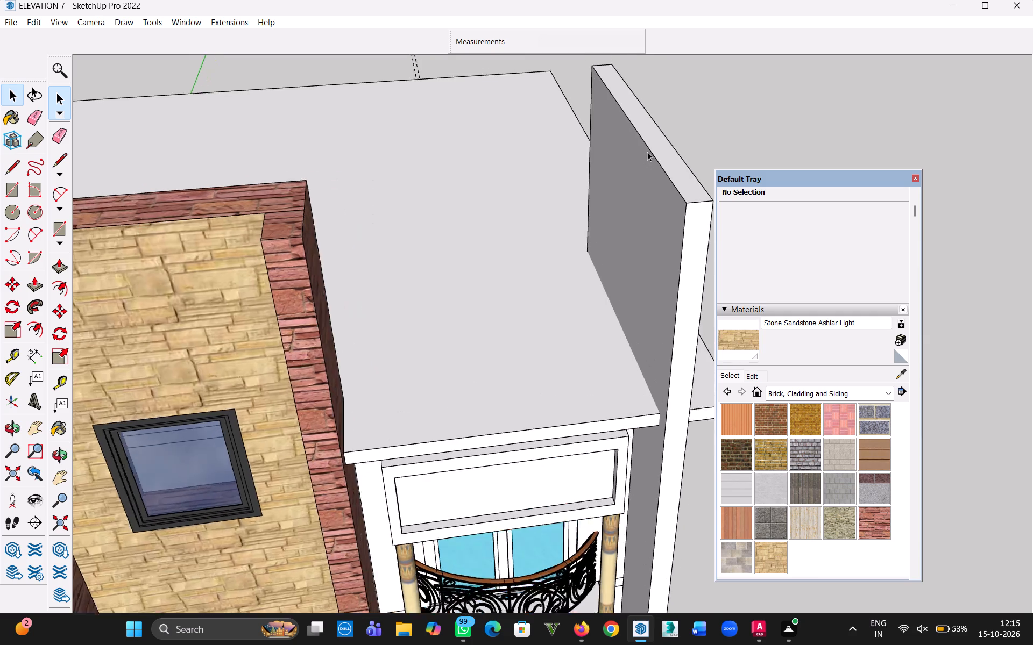
scroll(647, 152, up, 2)
double_click(653, 221)
middle_drag(592, 271, 641, 268)
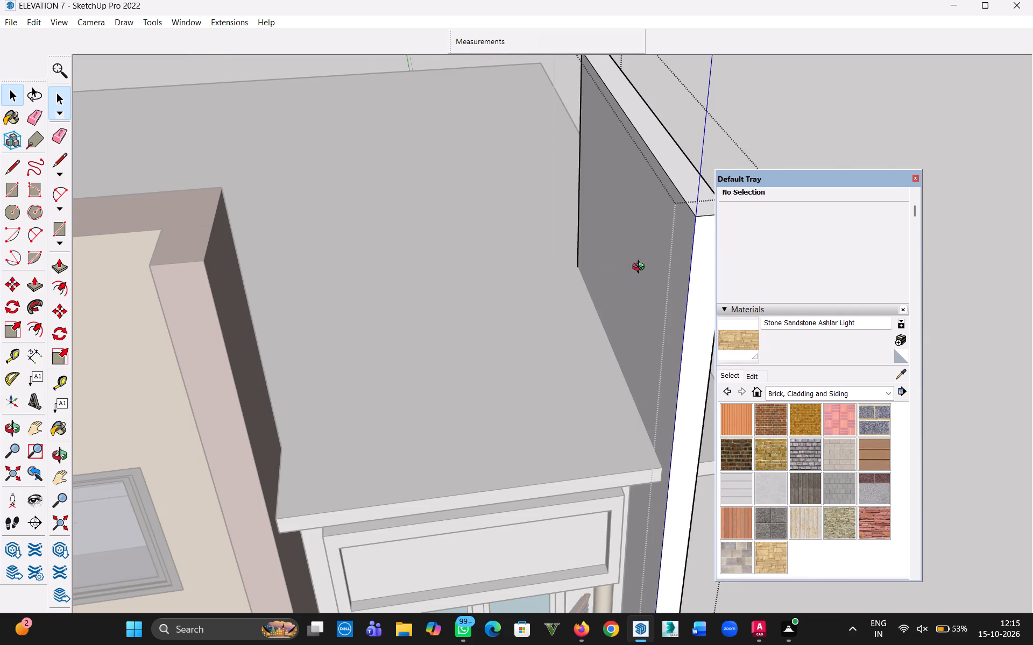
middle_drag(641, 268, 747, 231)
key(h)
drag(632, 242, 461, 350)
middle_drag(465, 349, 536, 333)
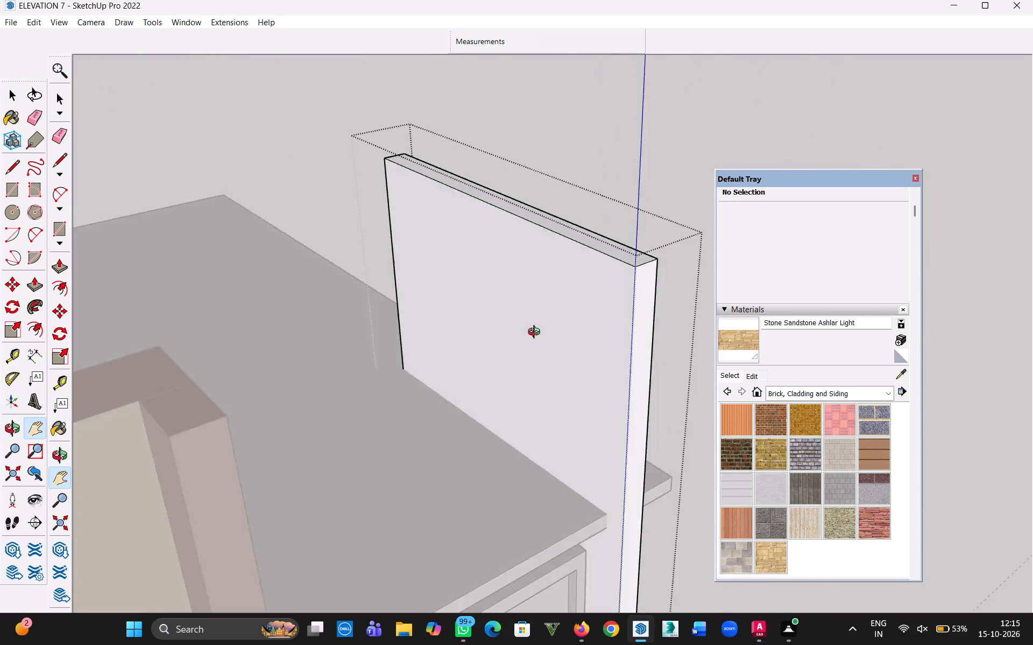
middle_drag(536, 333, 552, 336)
key(r)
key(t)
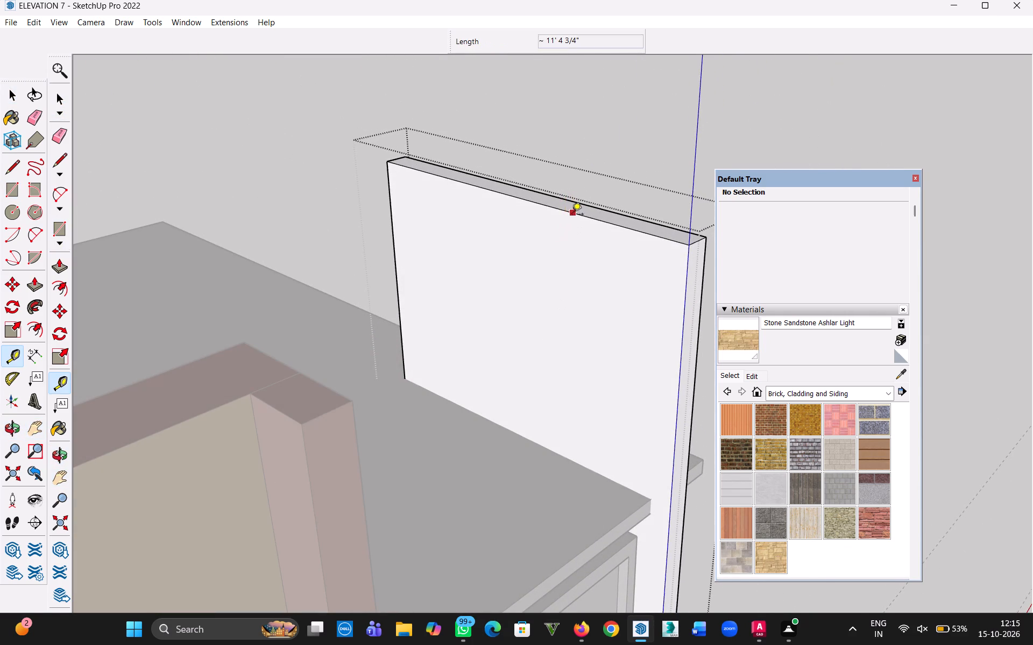
click(561, 213)
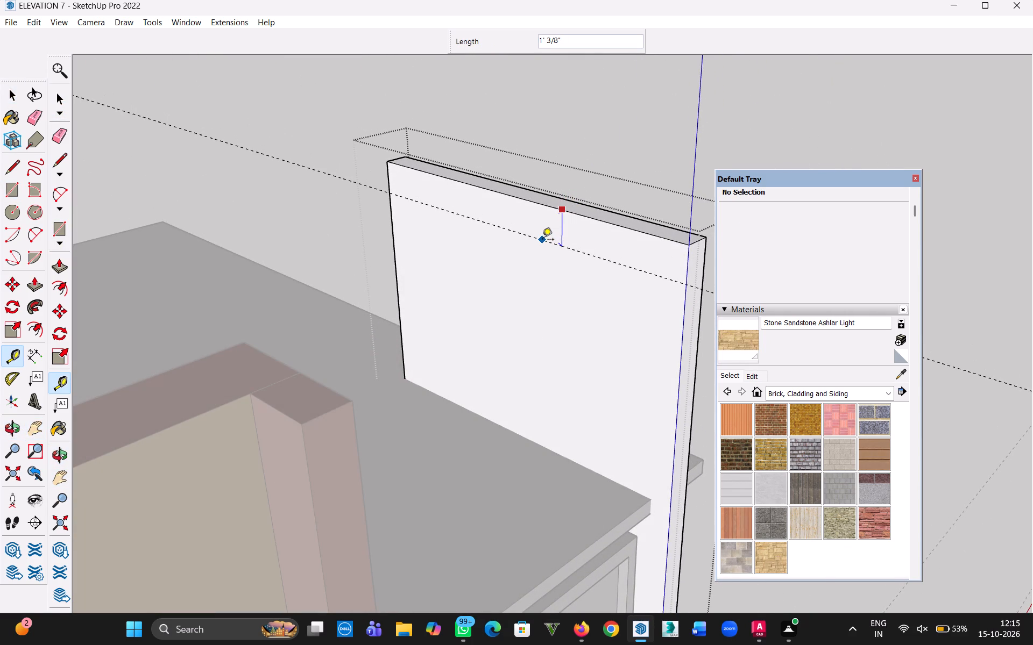
text(6")
key(Return)
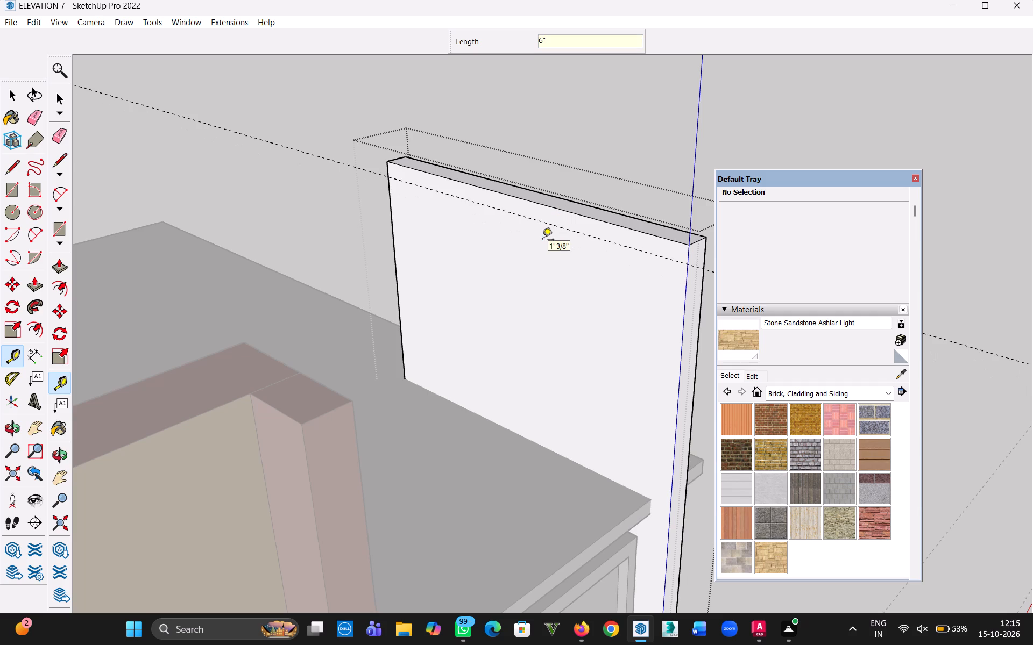
Draw a line along the guide across the wall's inner face, splitting off a strip at the top.
key(l)
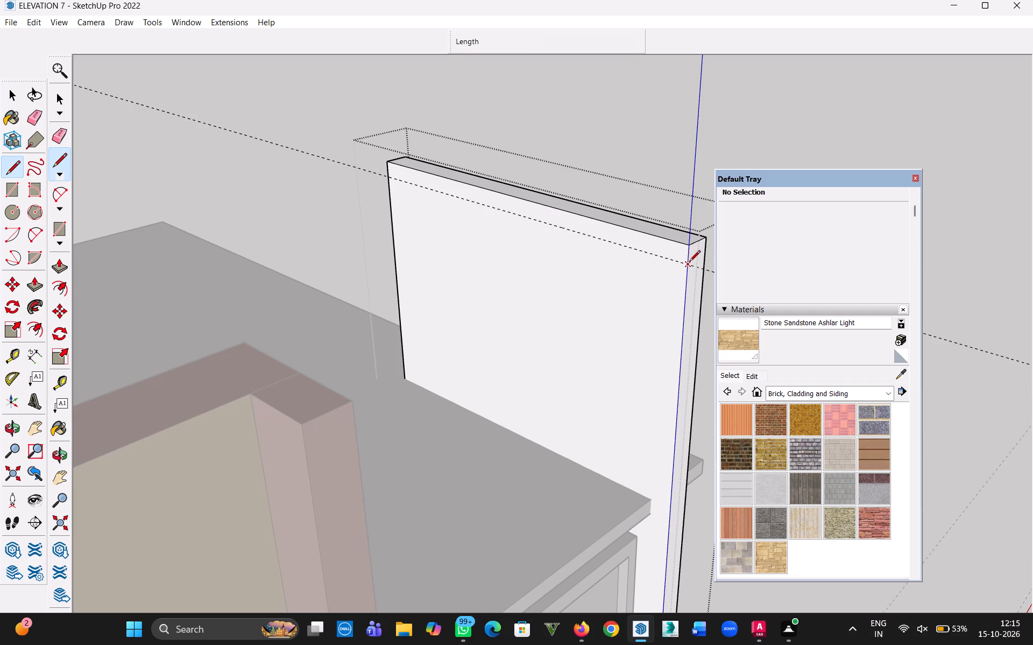
click(689, 263)
click(387, 177)
Push/Pull the top strip about 10' across above the roof to meet the brick tower's side pier.
key(p)
click(564, 216)
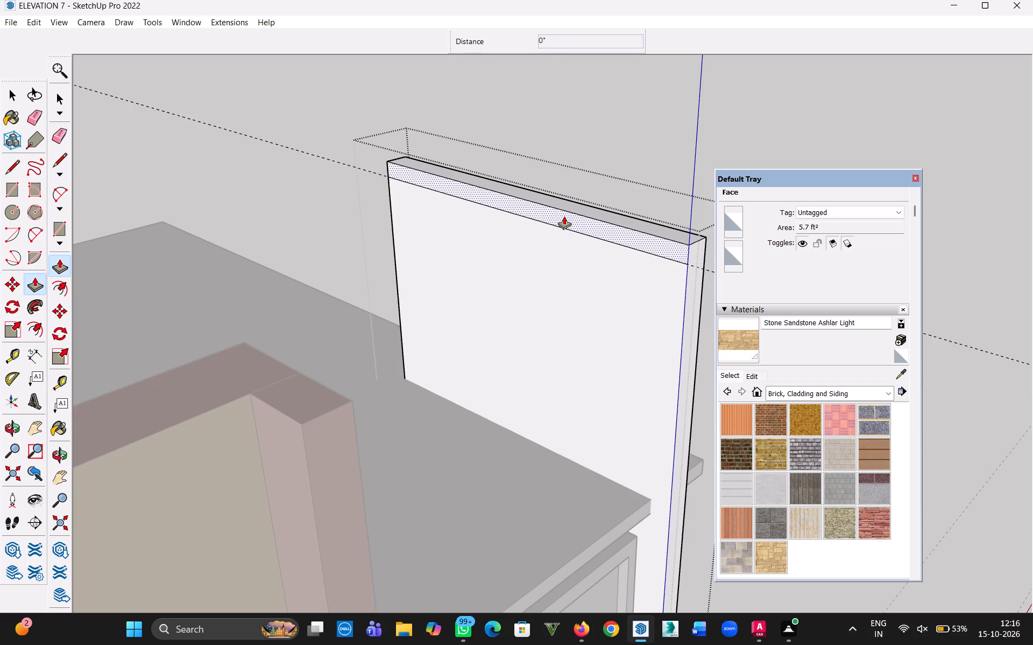
middle_drag(386, 330, 185, 302)
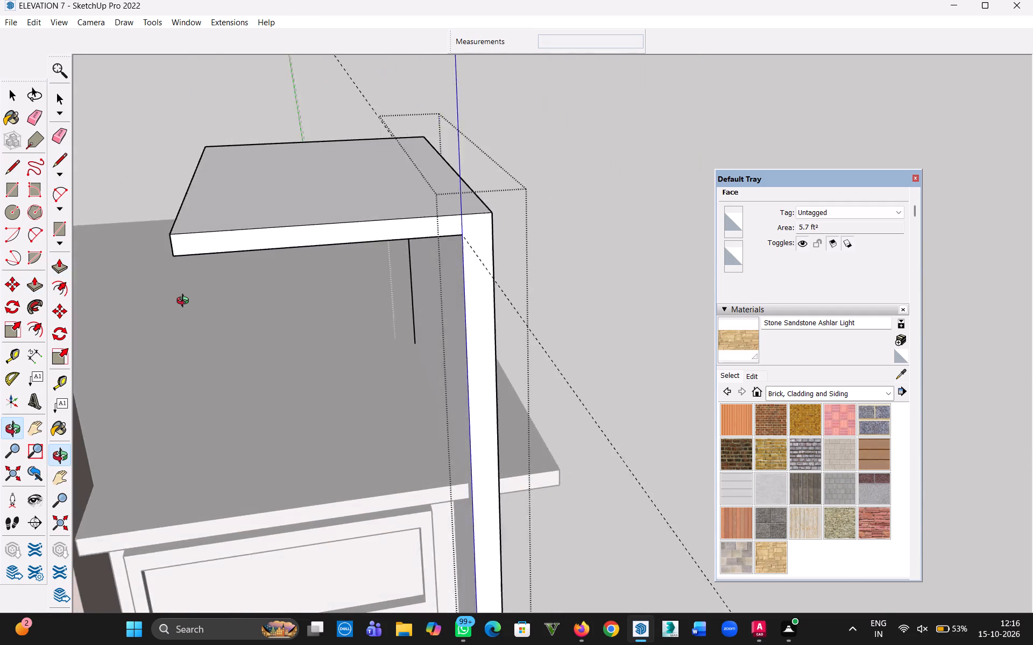
middle_drag(185, 302, 196, 298)
scroll(196, 298, down, 2)
key(h)
drag(197, 301, 365, 317)
key(Escape)
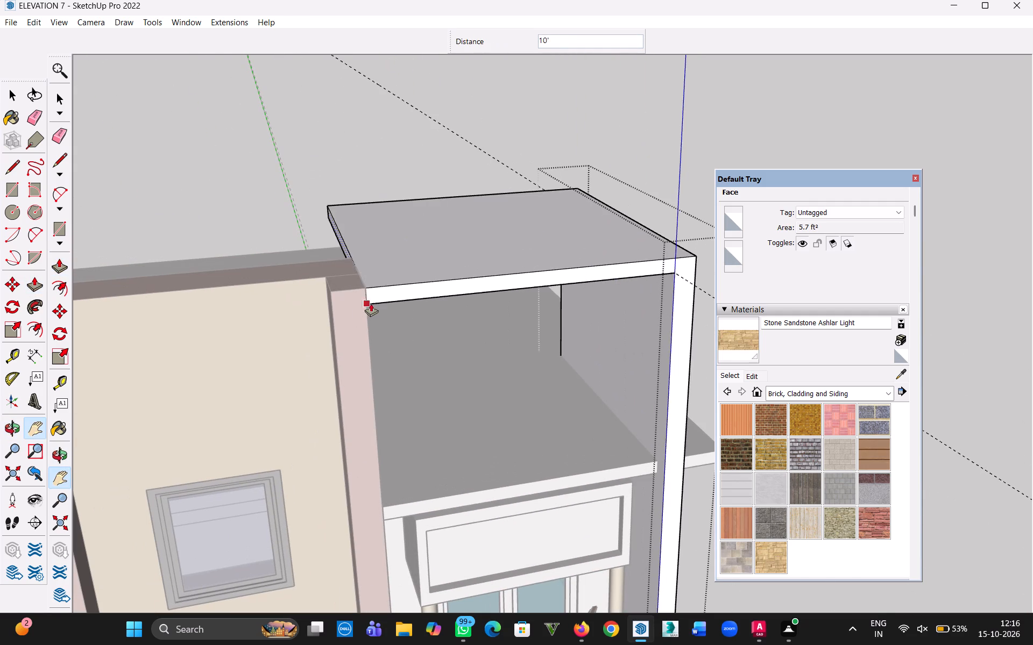
middle_drag(356, 304, 220, 325)
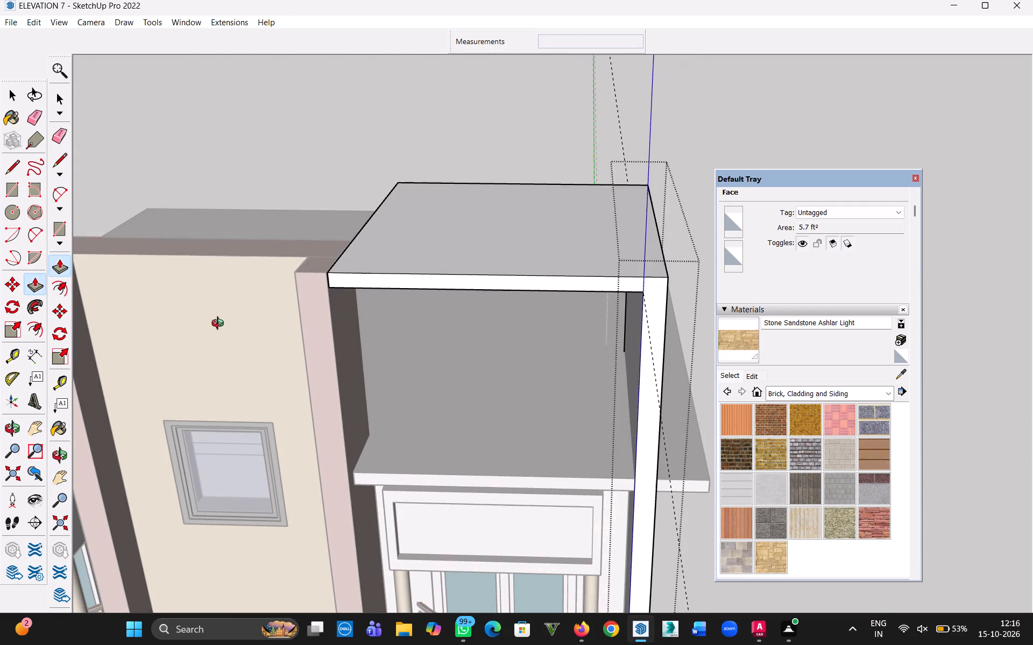
middle_drag(220, 325, 221, 326)
scroll(328, 304, up, 13)
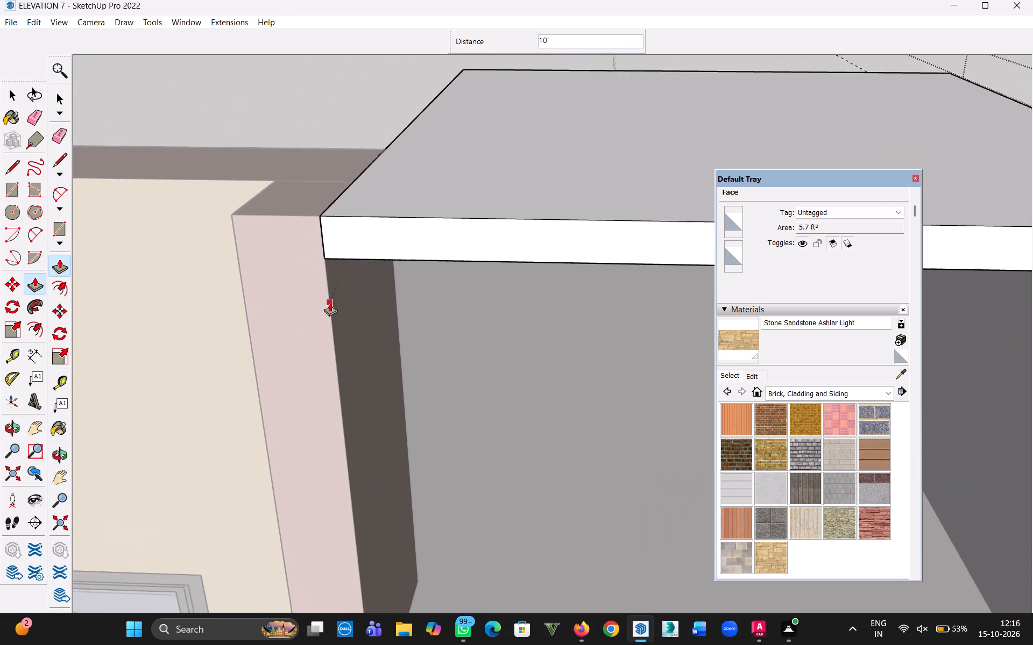
scroll(330, 303, up, 2)
click(328, 299)
click(10, 98)
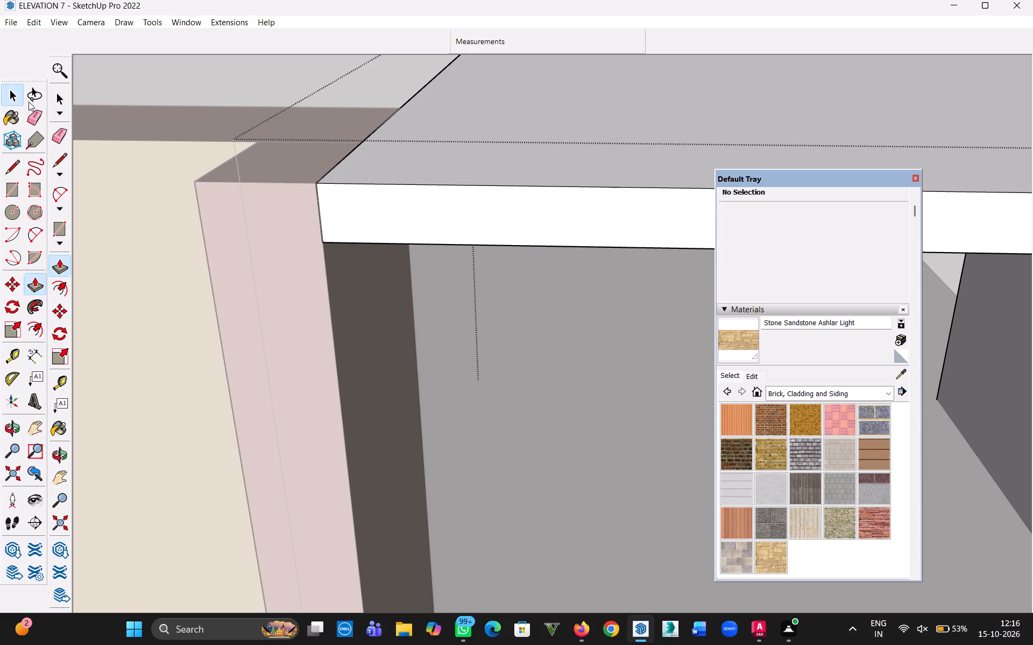
Push/Pull the L-shaped rear face of the wall and top slab 4' 7 7/8" towards the front, and close the group.
scroll(739, 230, down, 9)
scroll(650, 155, down, 5)
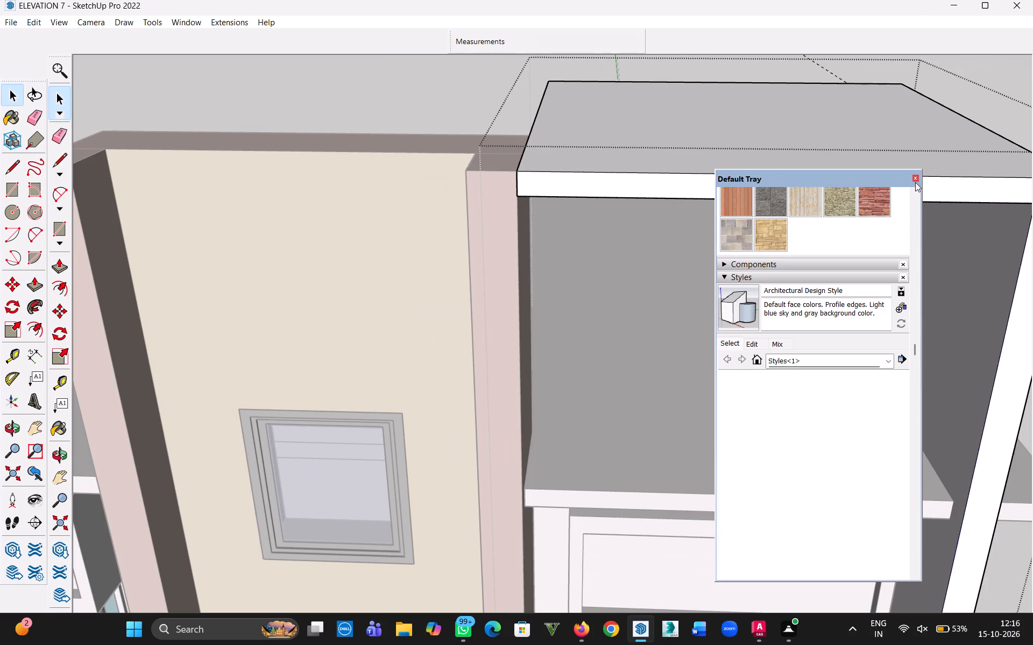
click(914, 180)
middle_drag(842, 166, 799, 419)
scroll(769, 351, down, 4)
key(h)
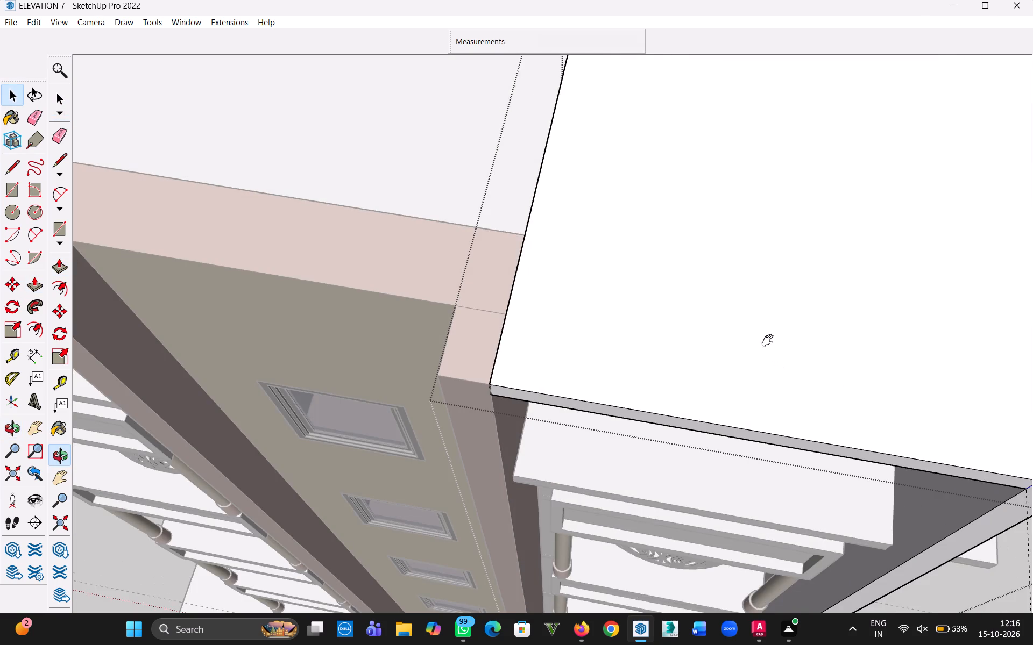
drag(767, 331, 344, 357)
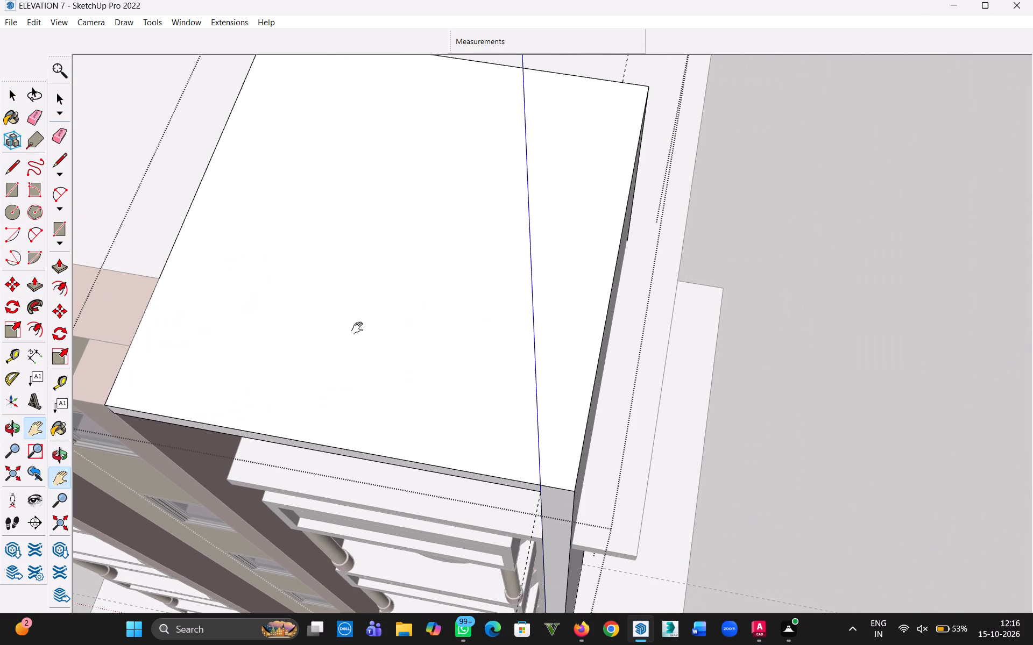
middle_drag(557, 252, 391, 280)
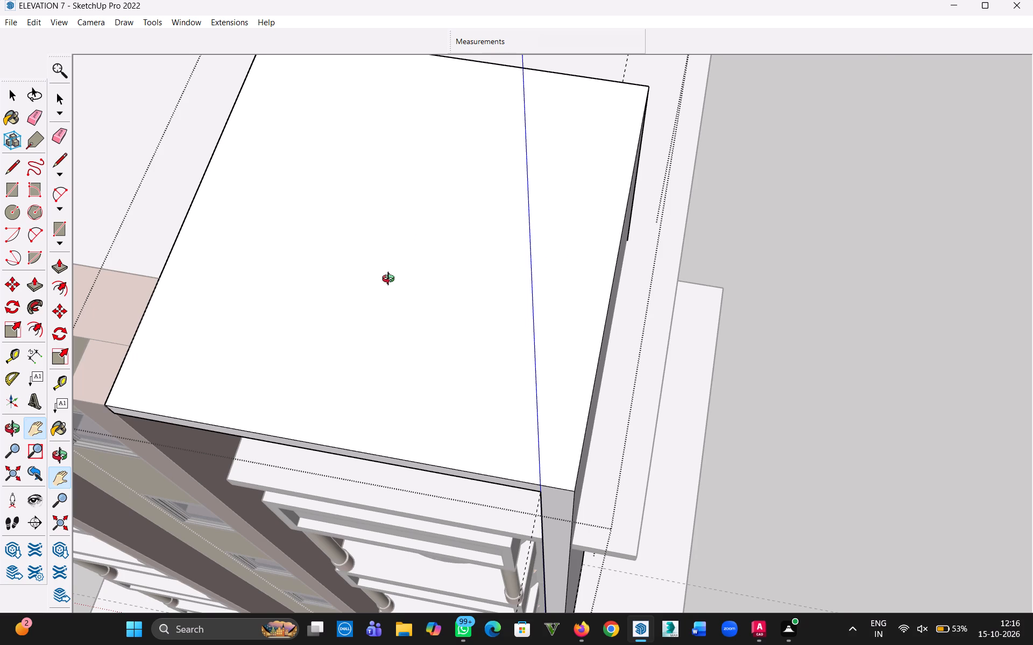
middle_drag(391, 280, 0, 234)
middle_drag(769, 531, 470, 426)
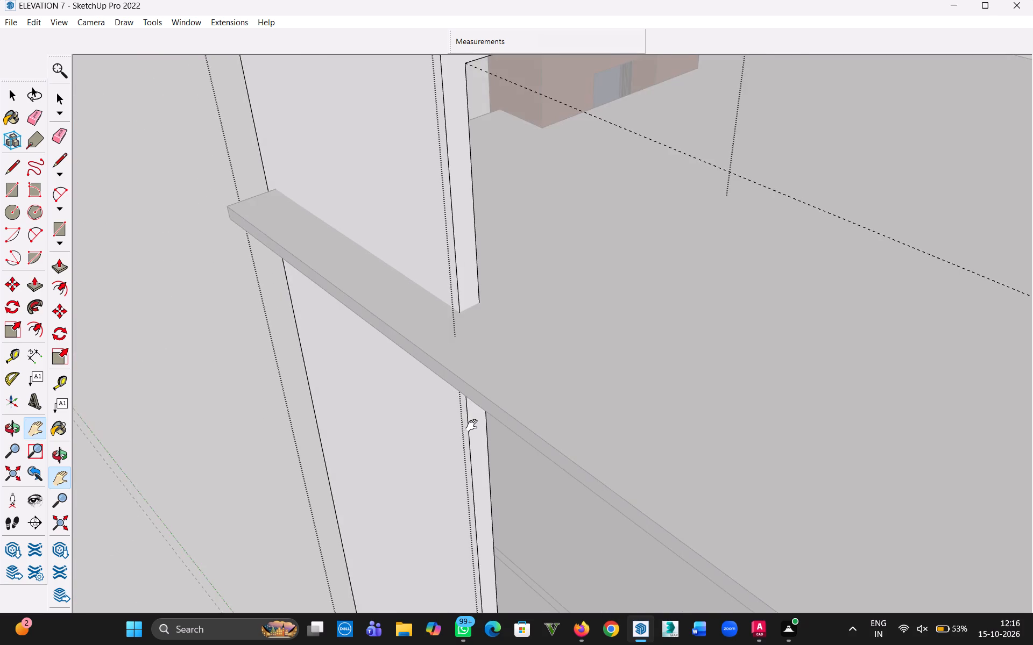
scroll(475, 426, down, 11)
key(p)
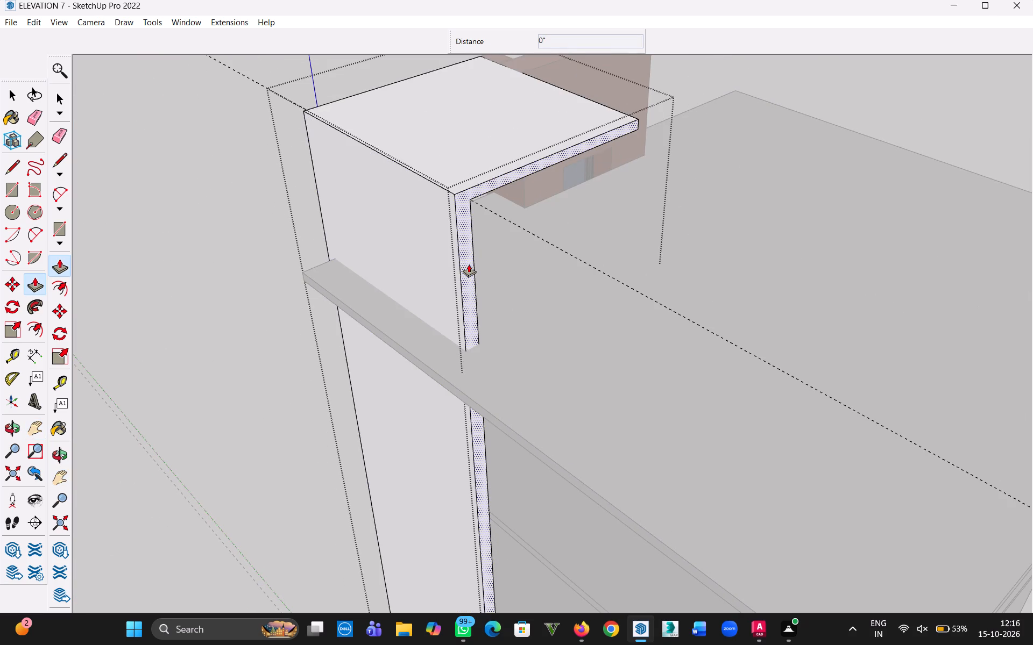
click(469, 265)
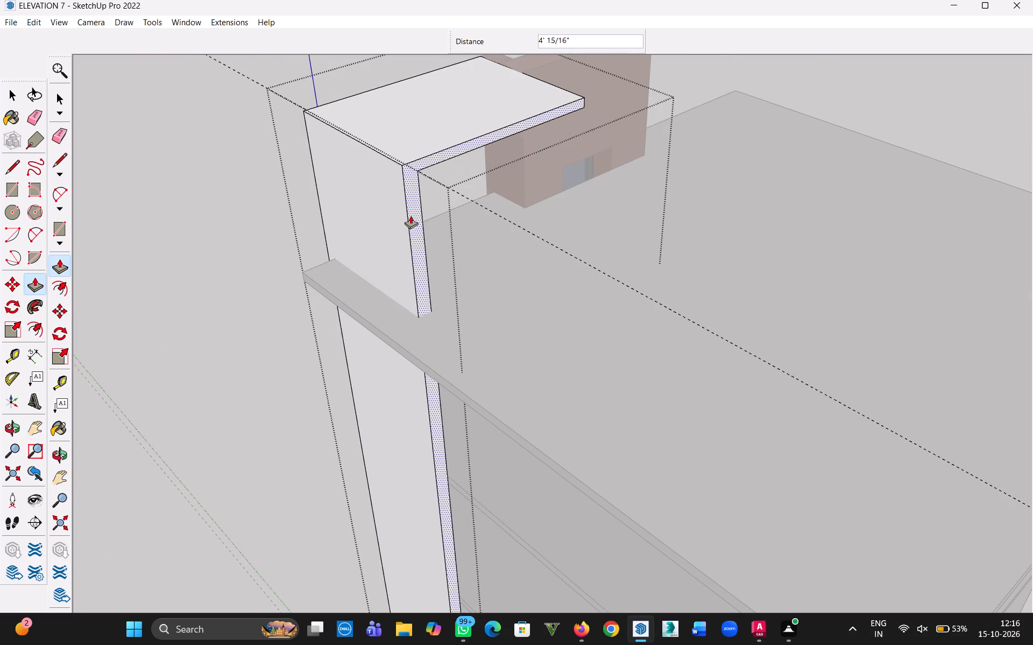
click(409, 215)
middle_drag(214, 157, 338, 306)
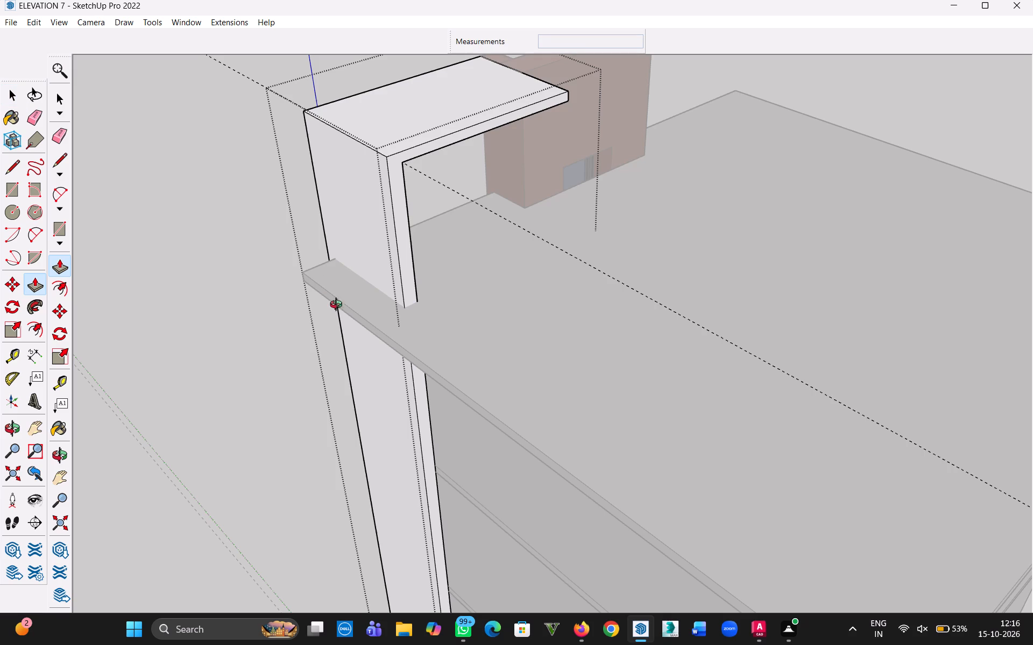
middle_drag(338, 306, 402, 356)
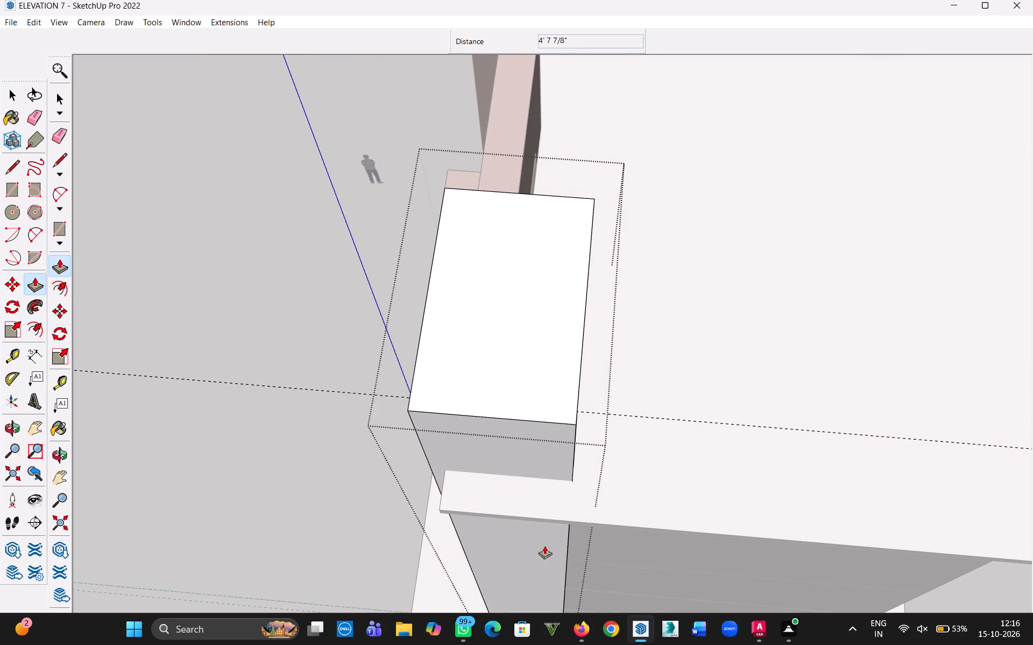
click(5, 97)
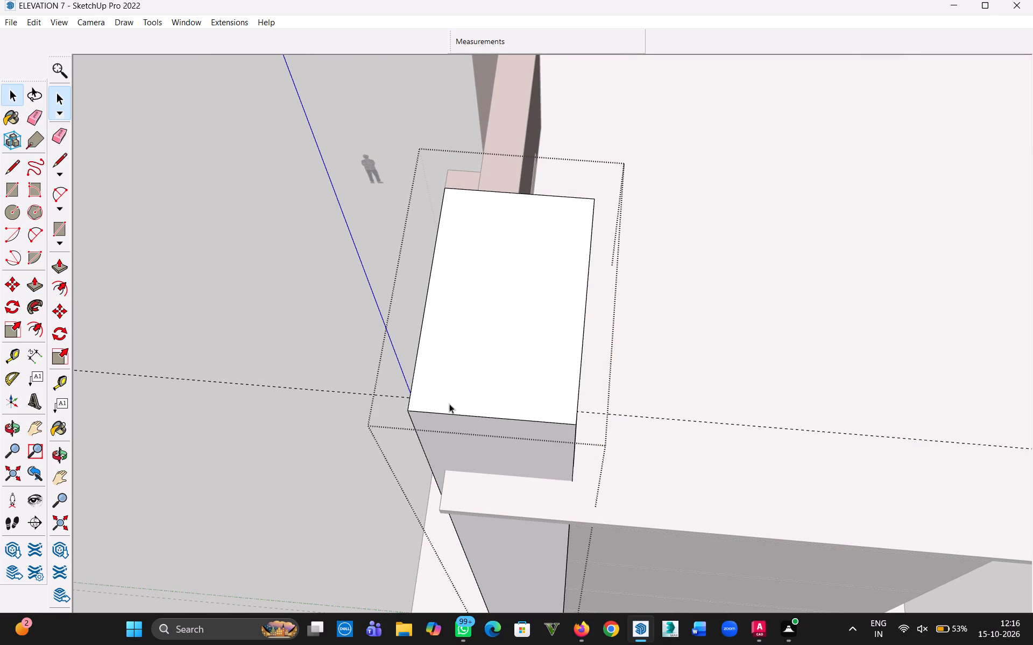
click(193, 333)
middle_drag(563, 440, 475, 435)
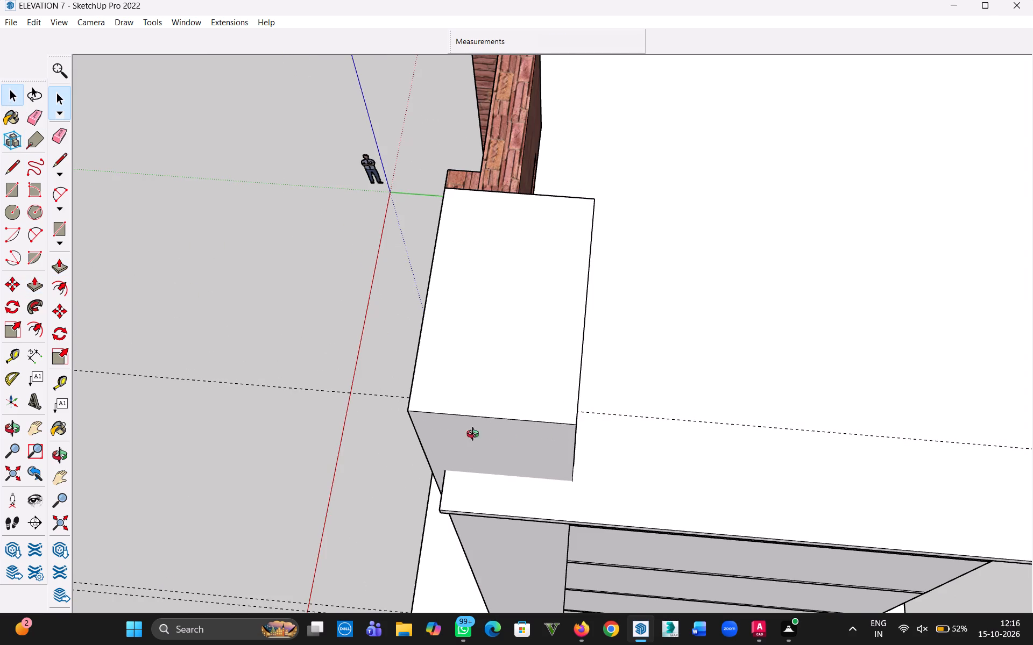
Inside the wall group, Push/Pull the L-shaped rear face of the wall and top slab 1' 5" towards the rear, and close the group.
middle_drag(475, 435, 252, 381)
double_click(412, 233)
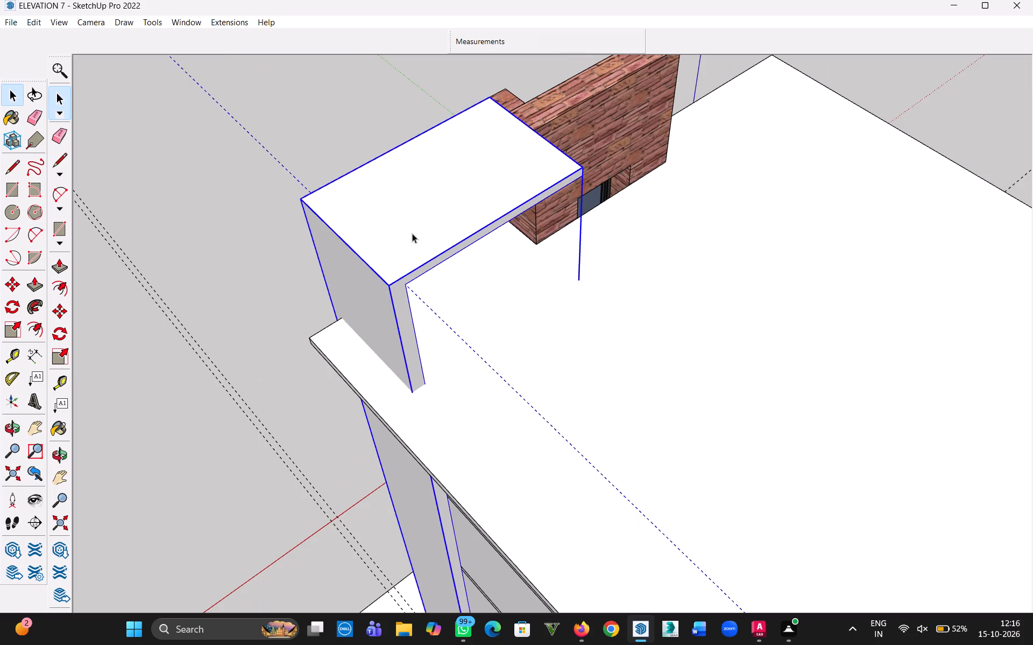
scroll(411, 314, up, 4)
key(p)
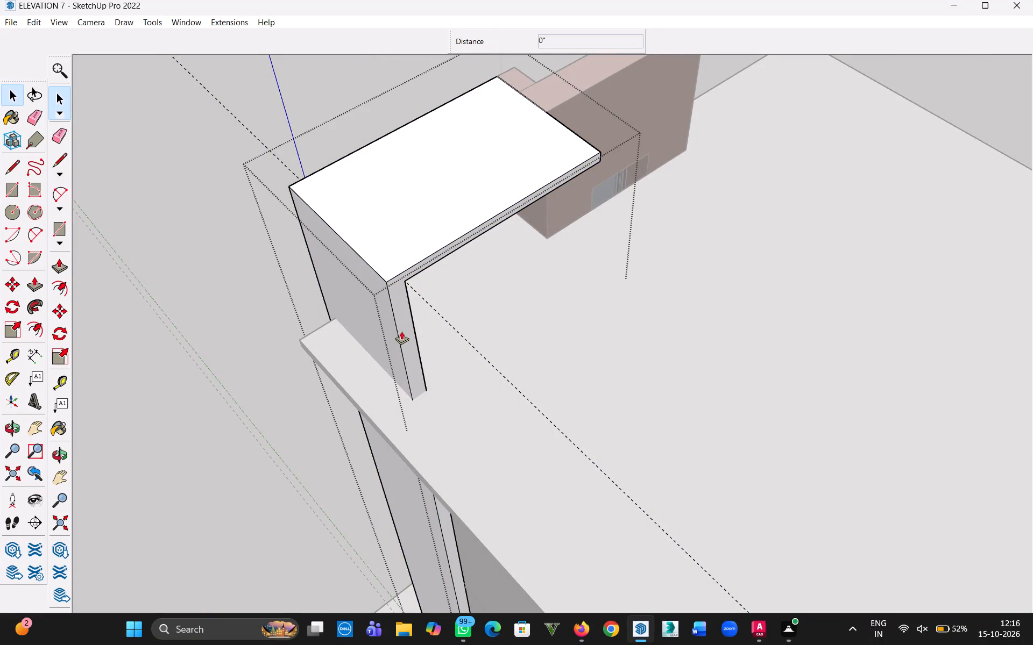
click(408, 325)
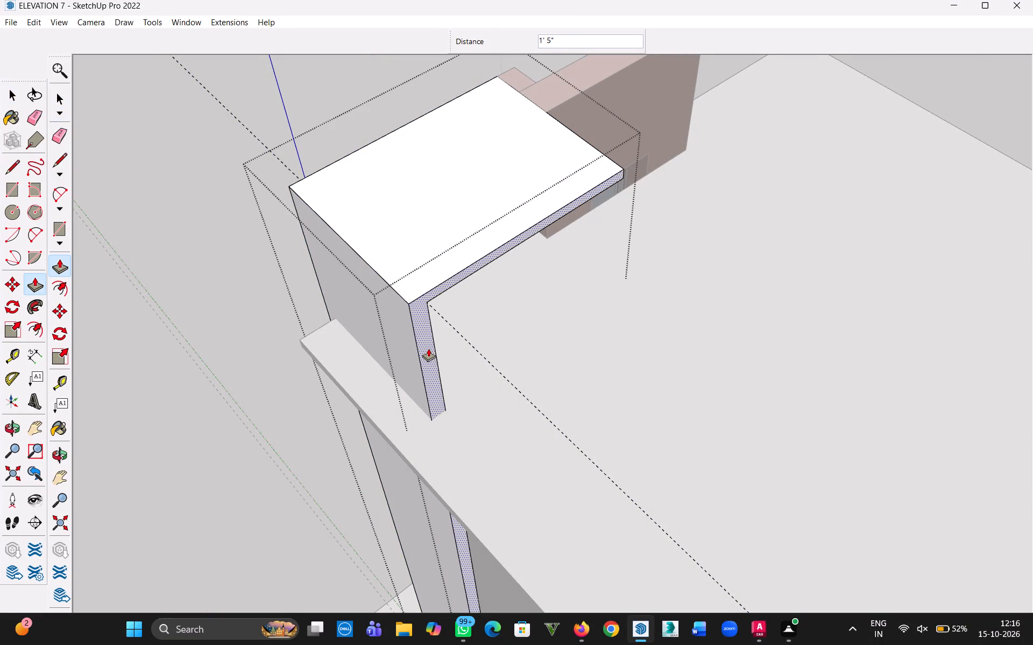
click(428, 348)
click(20, 94)
click(137, 166)
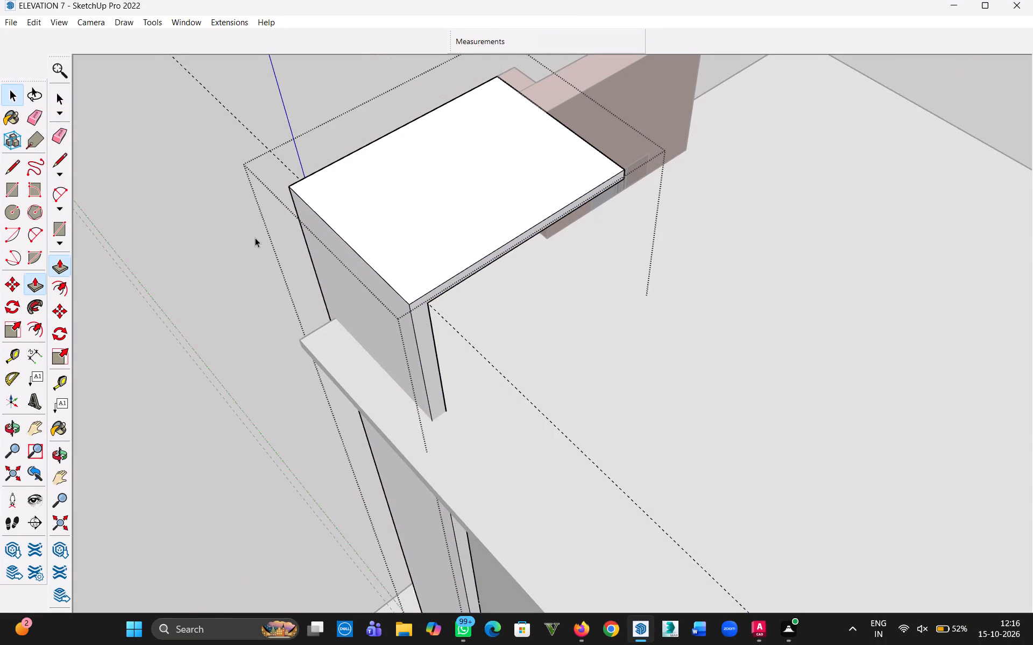
Reopen the wall group and Push/Pull the L-shaped rear face of the wall and top slab 11 5/16" back towards the front.
middle_drag(255, 238, 909, 432)
key(h)
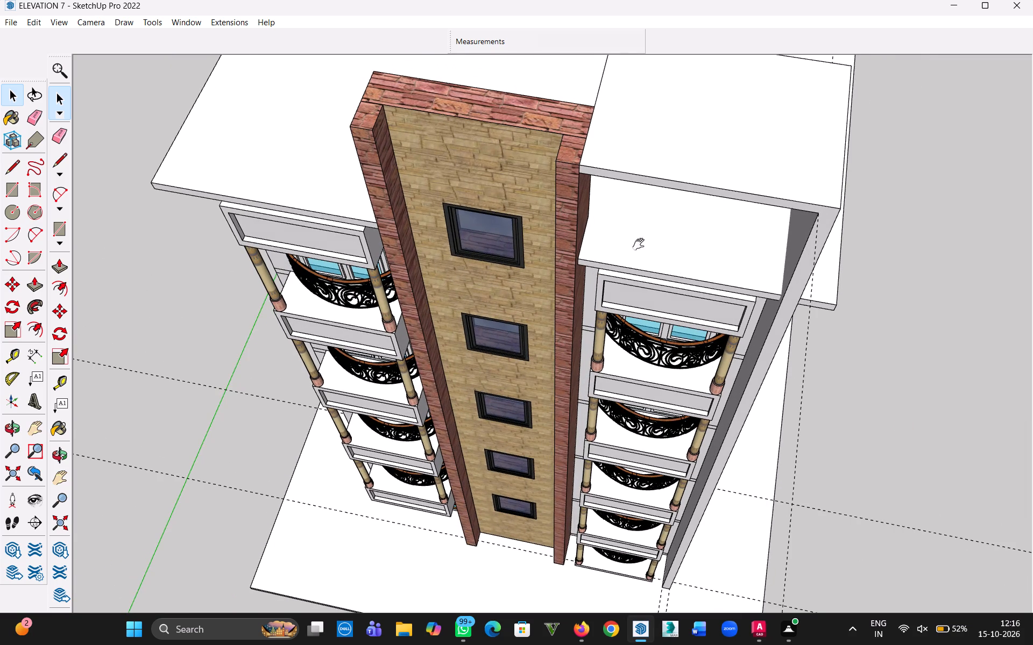
drag(634, 242, 512, 421)
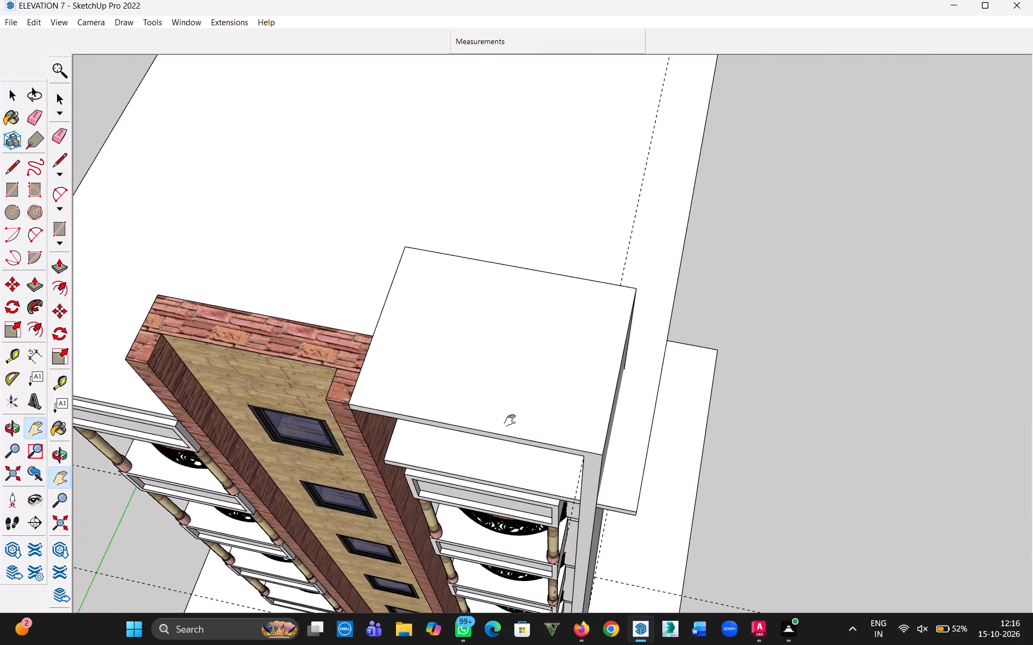
drag(512, 421, 349, 420)
middle_drag(611, 390, 238, 444)
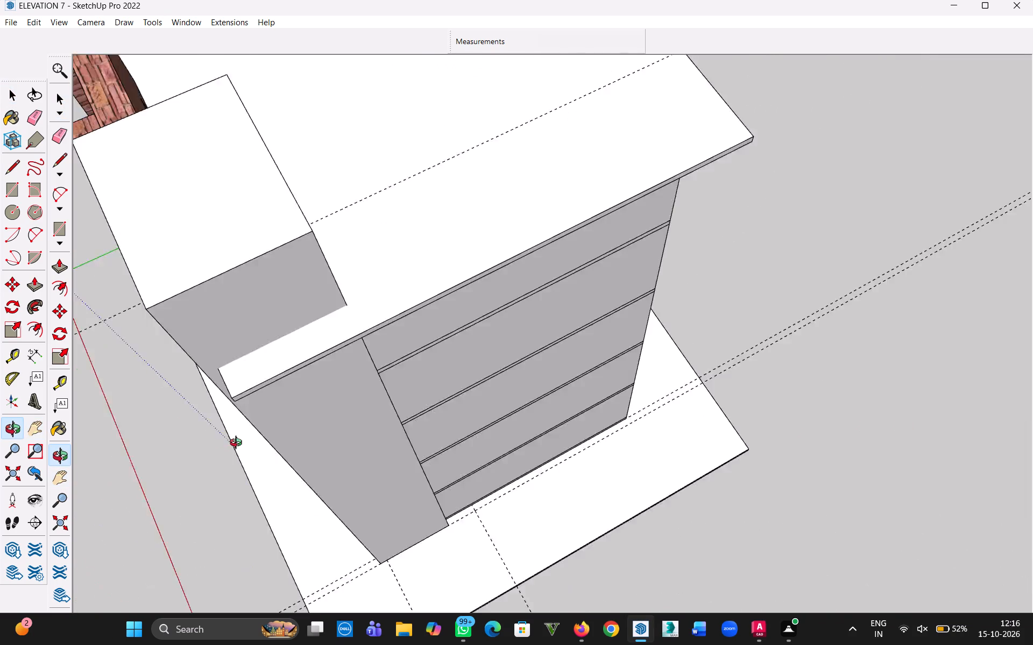
middle_drag(238, 444, 189, 443)
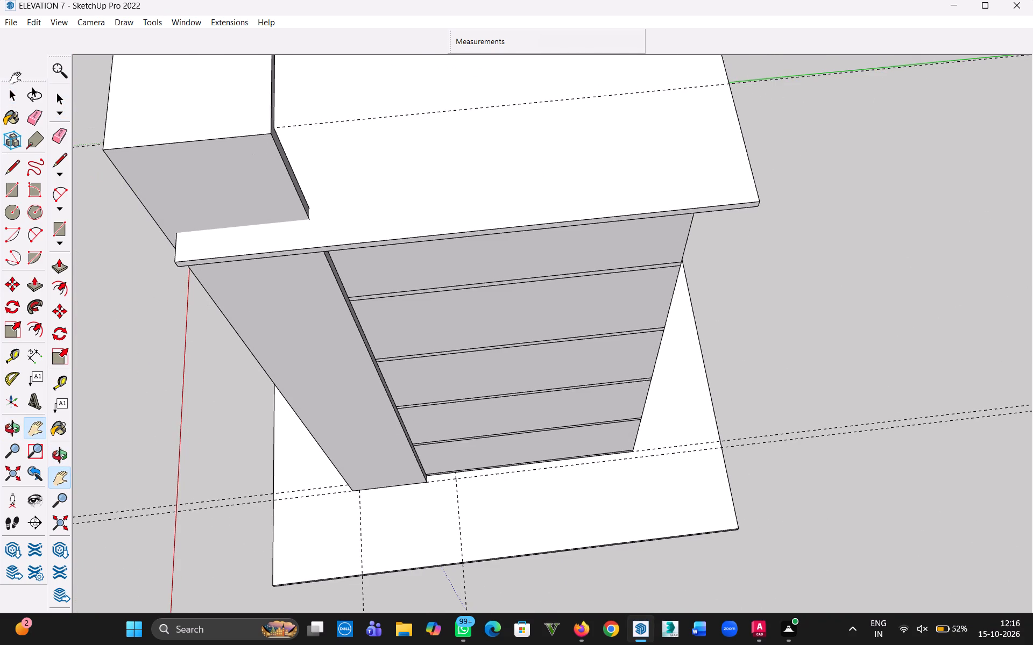
click(10, 92)
click(240, 175)
double_click(244, 175)
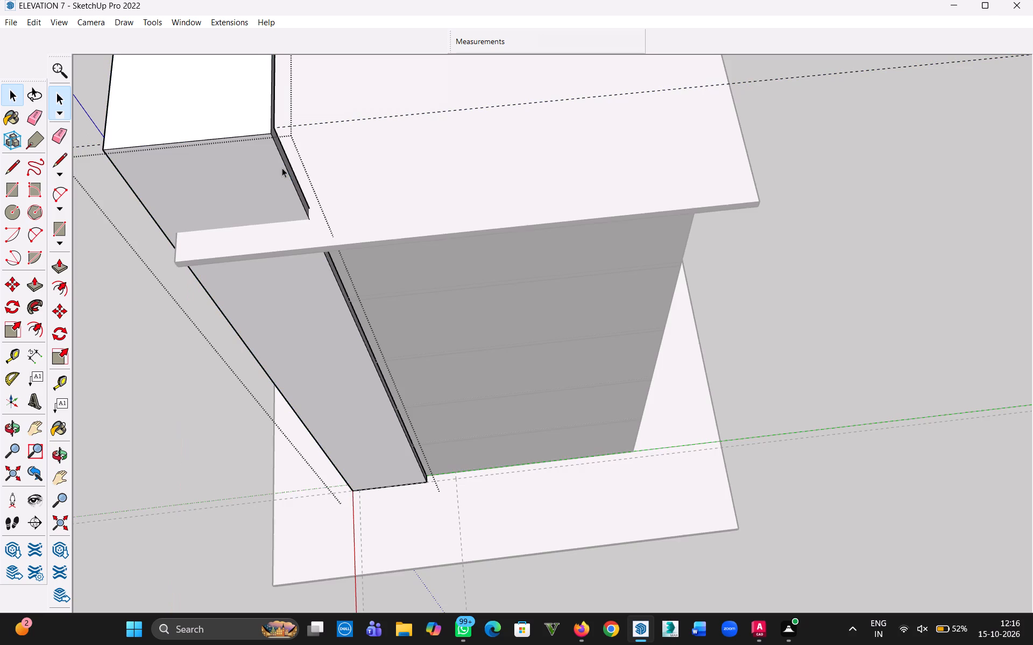
key(p)
scroll(291, 162, up, 9)
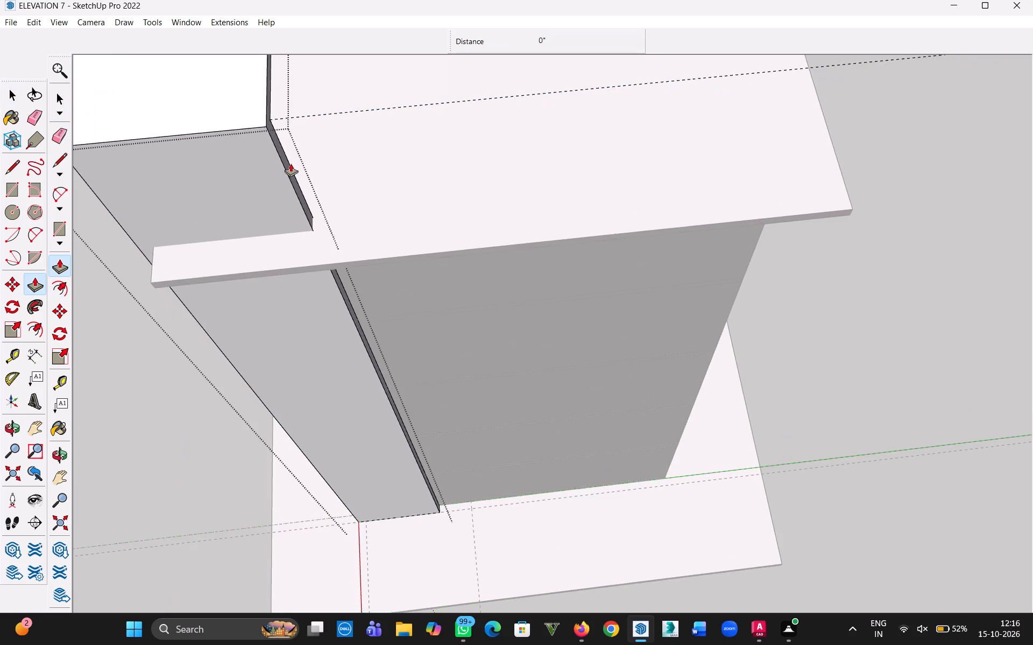
scroll(291, 163, up, 4)
click(295, 176)
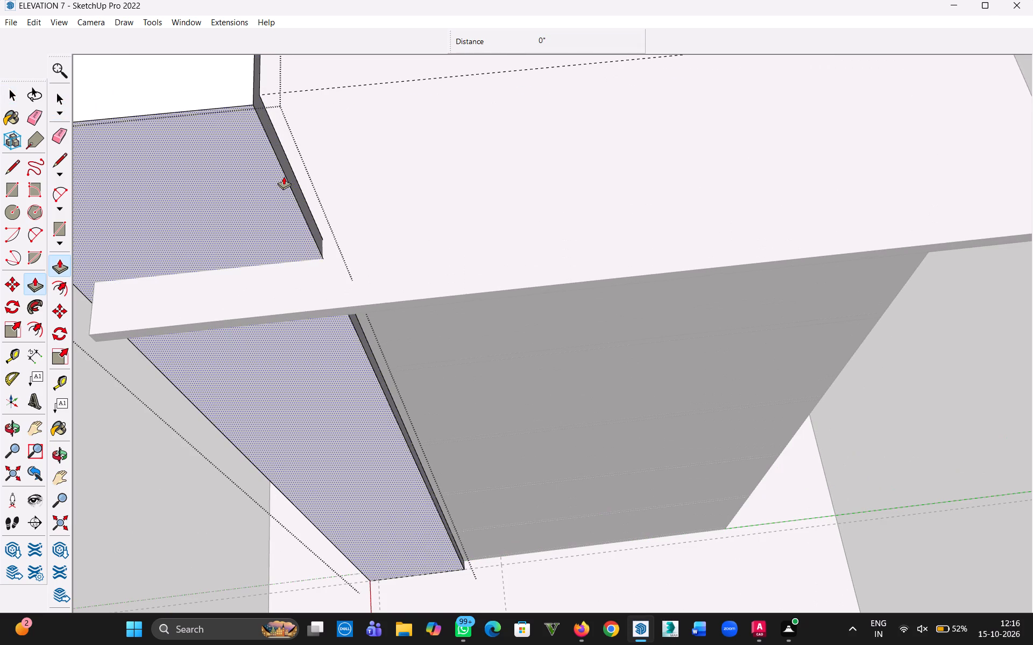
click(294, 176)
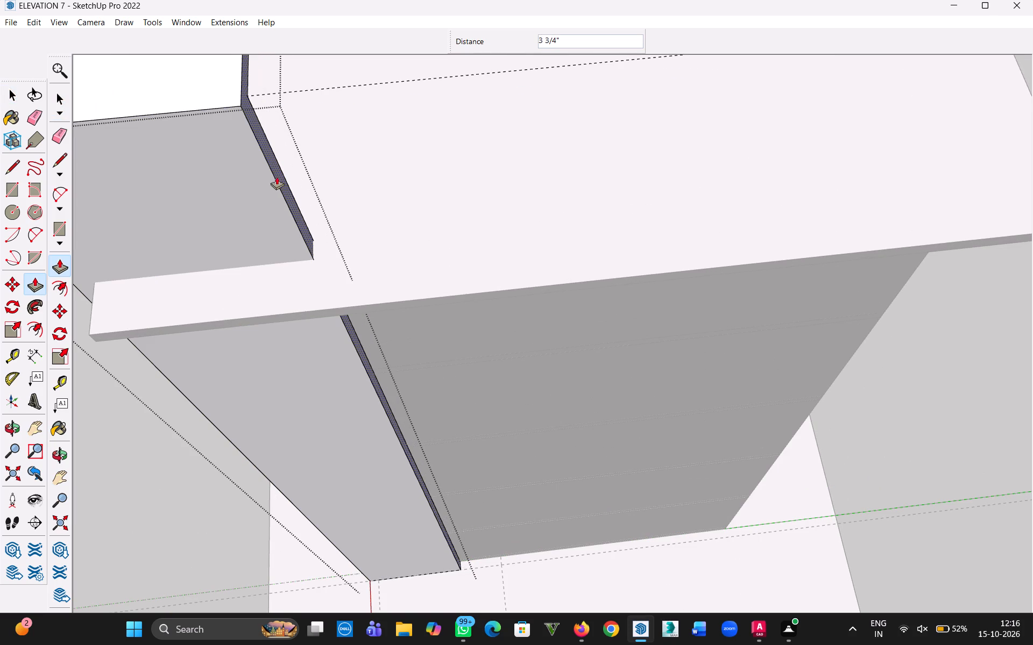
click(261, 176)
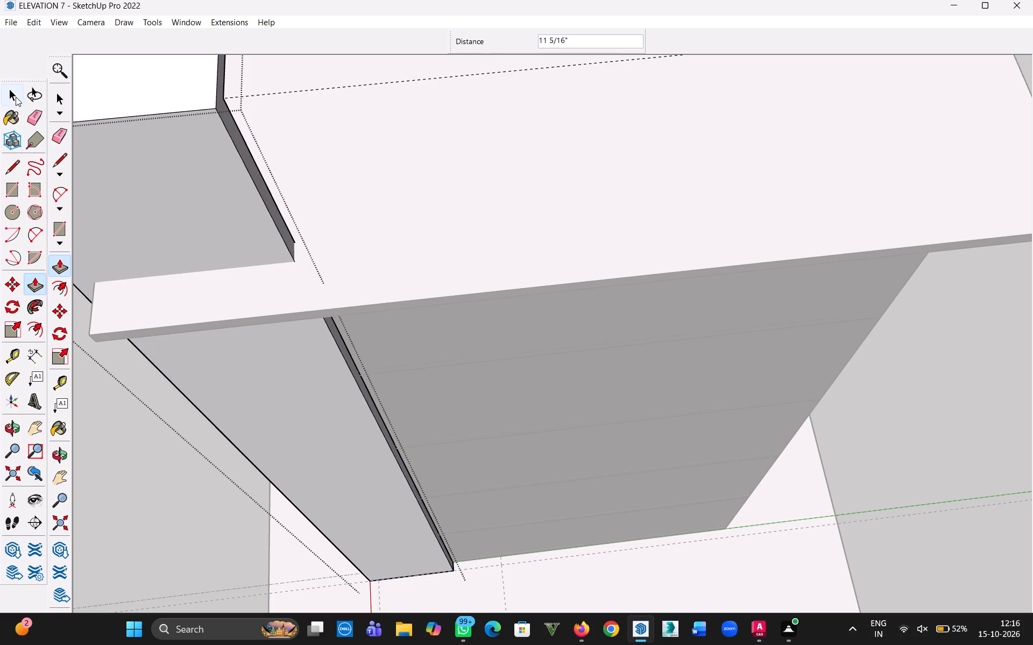
click(16, 97)
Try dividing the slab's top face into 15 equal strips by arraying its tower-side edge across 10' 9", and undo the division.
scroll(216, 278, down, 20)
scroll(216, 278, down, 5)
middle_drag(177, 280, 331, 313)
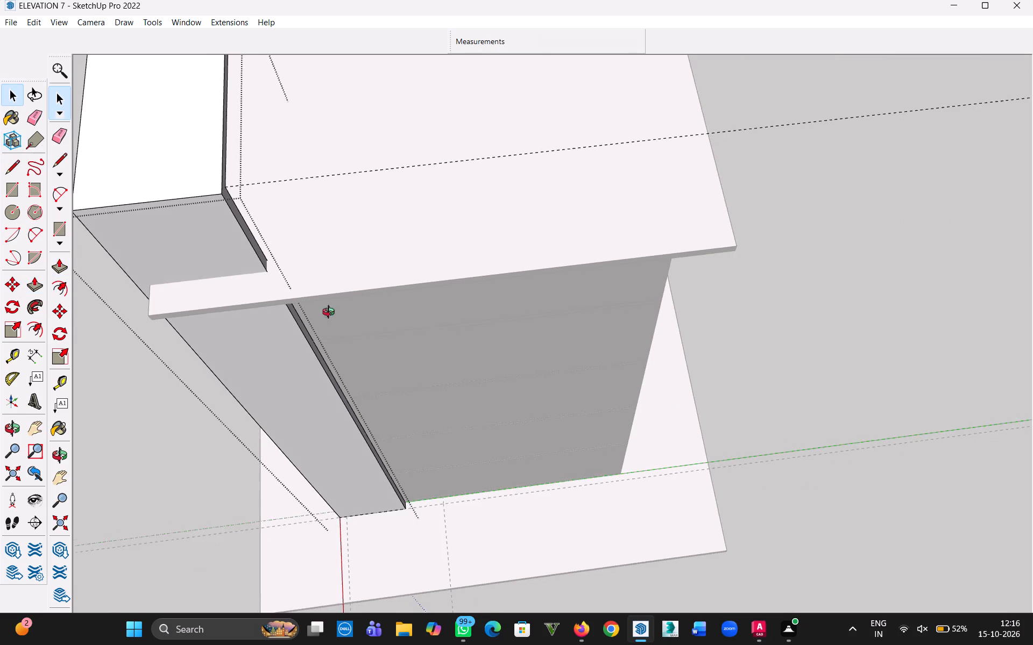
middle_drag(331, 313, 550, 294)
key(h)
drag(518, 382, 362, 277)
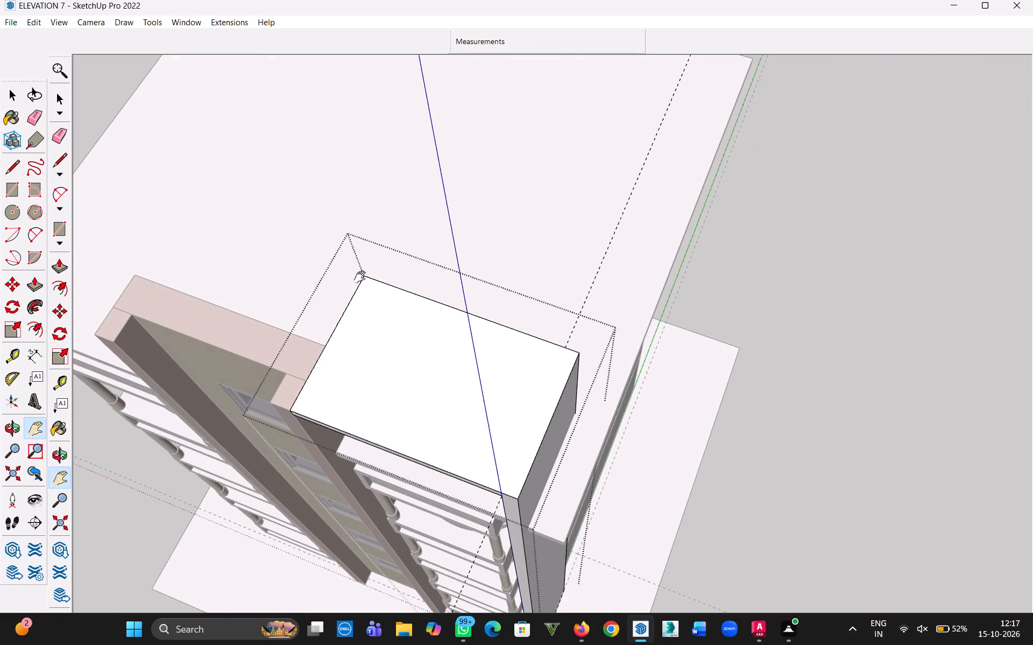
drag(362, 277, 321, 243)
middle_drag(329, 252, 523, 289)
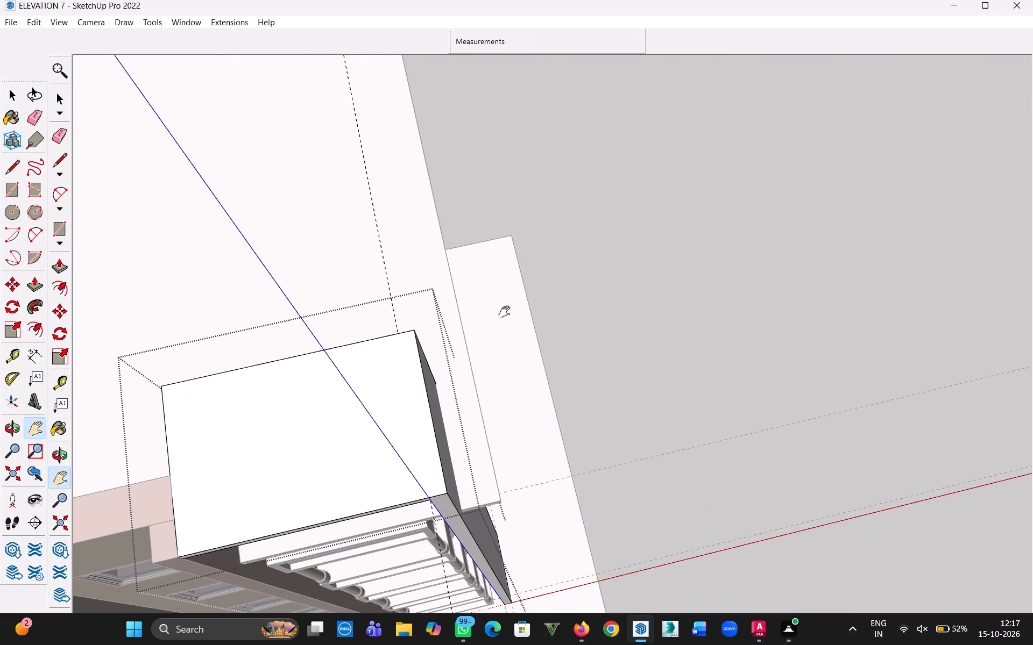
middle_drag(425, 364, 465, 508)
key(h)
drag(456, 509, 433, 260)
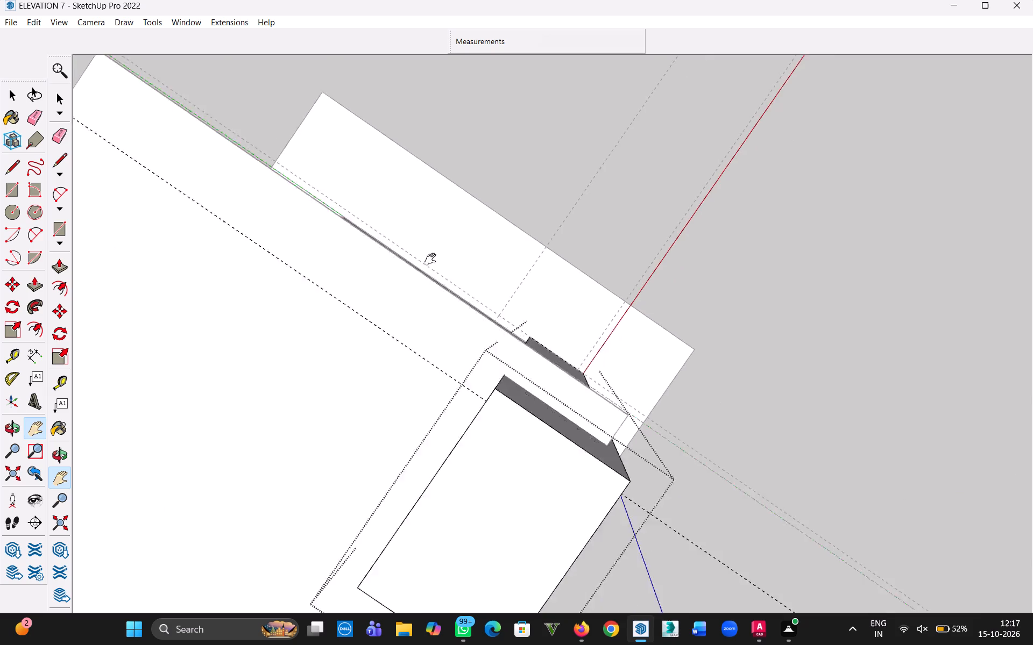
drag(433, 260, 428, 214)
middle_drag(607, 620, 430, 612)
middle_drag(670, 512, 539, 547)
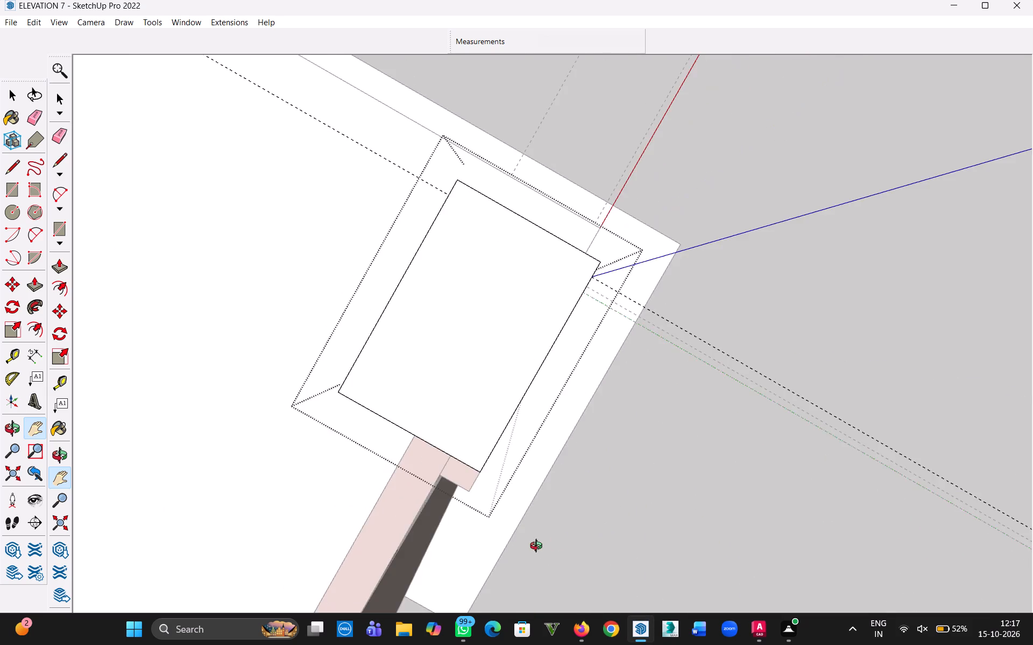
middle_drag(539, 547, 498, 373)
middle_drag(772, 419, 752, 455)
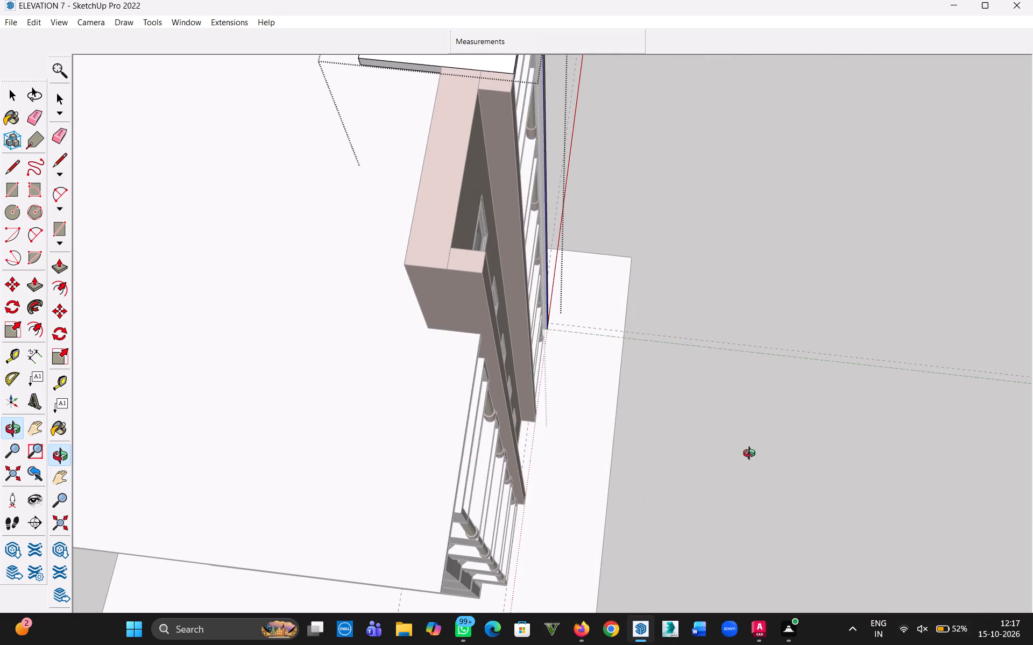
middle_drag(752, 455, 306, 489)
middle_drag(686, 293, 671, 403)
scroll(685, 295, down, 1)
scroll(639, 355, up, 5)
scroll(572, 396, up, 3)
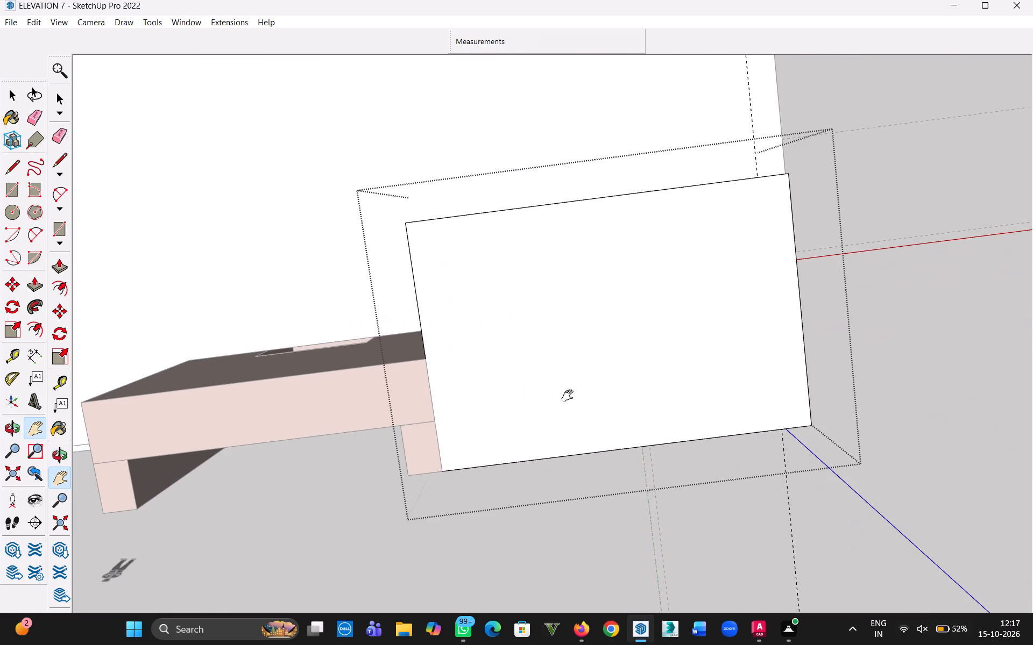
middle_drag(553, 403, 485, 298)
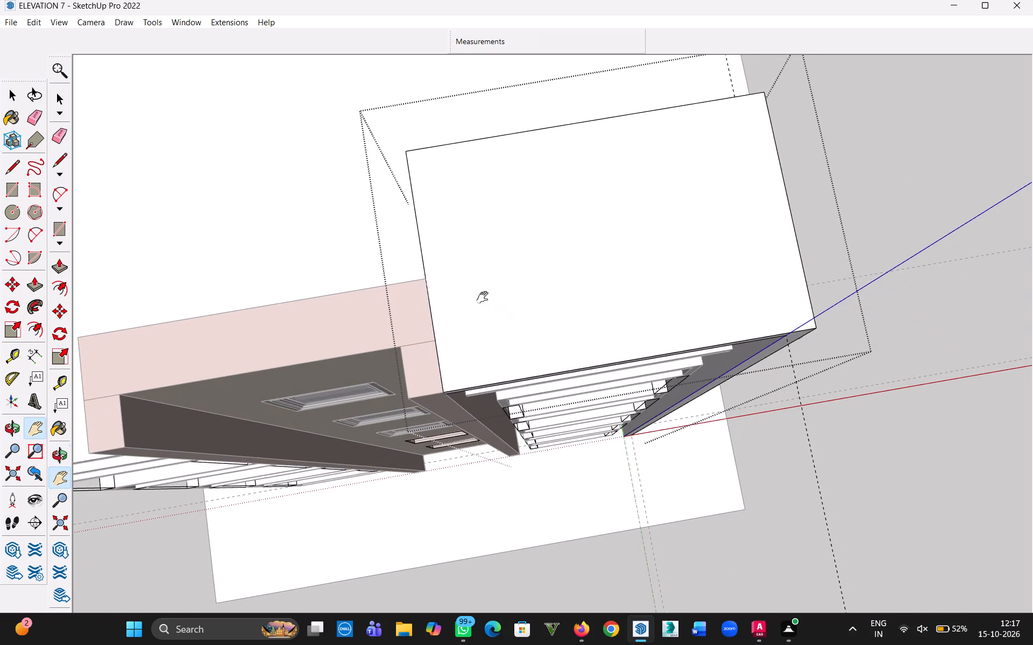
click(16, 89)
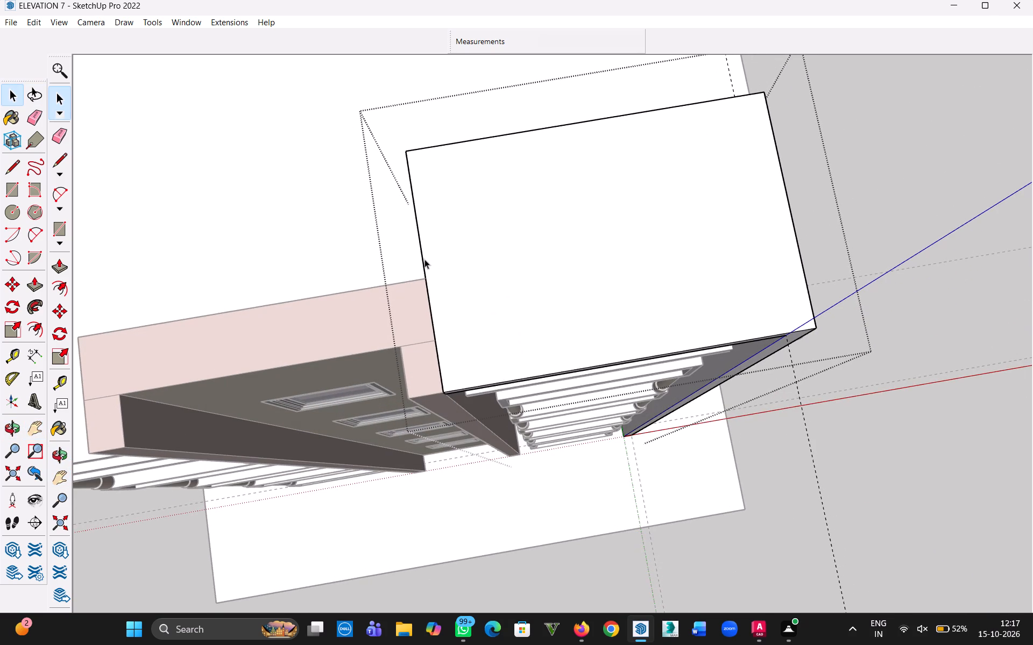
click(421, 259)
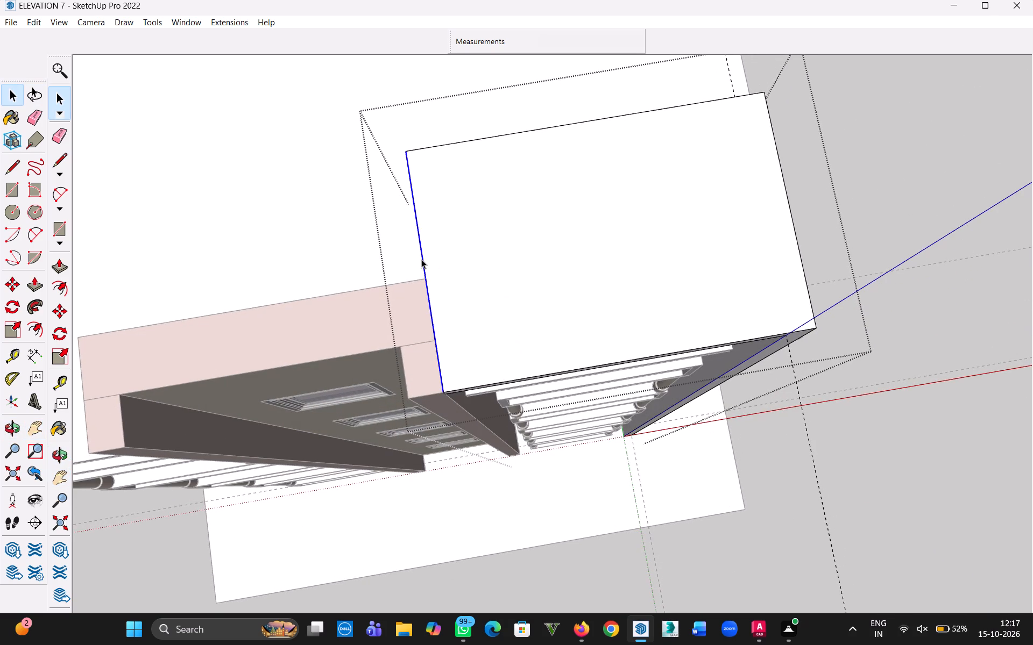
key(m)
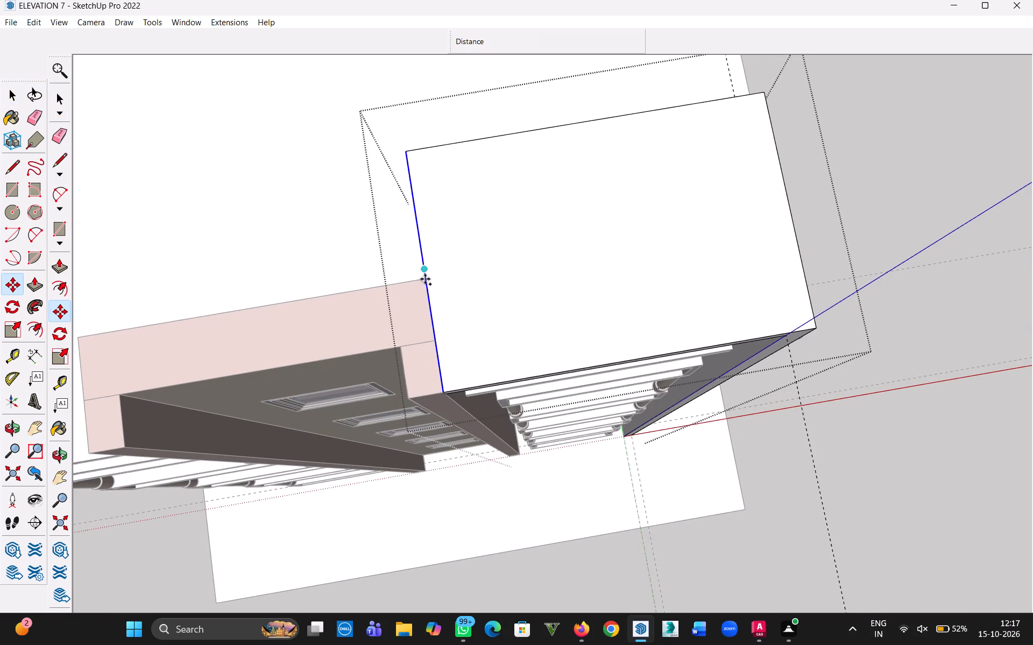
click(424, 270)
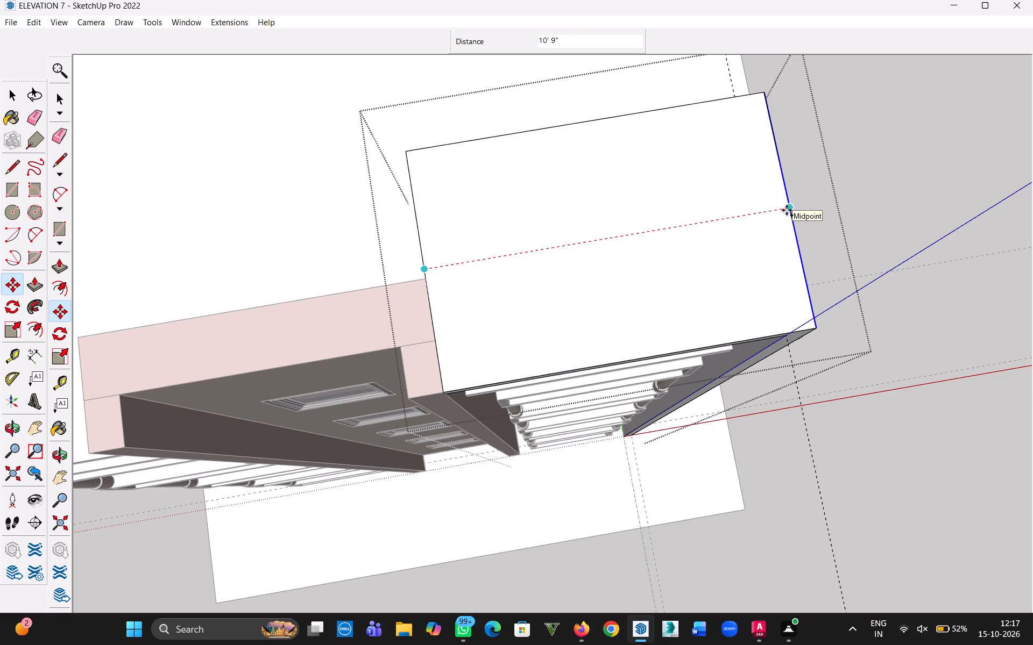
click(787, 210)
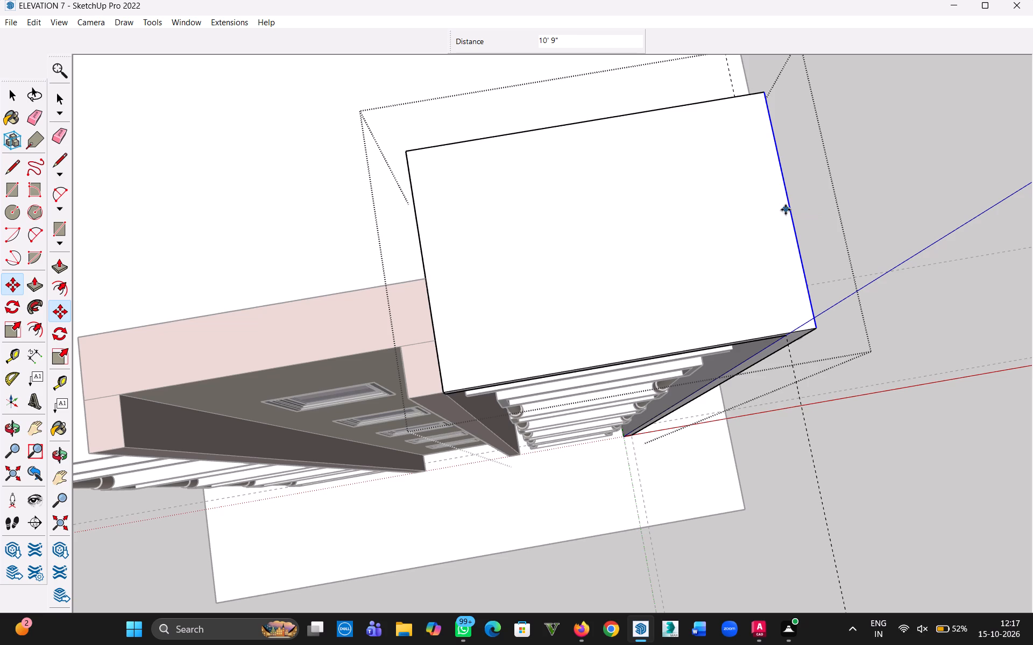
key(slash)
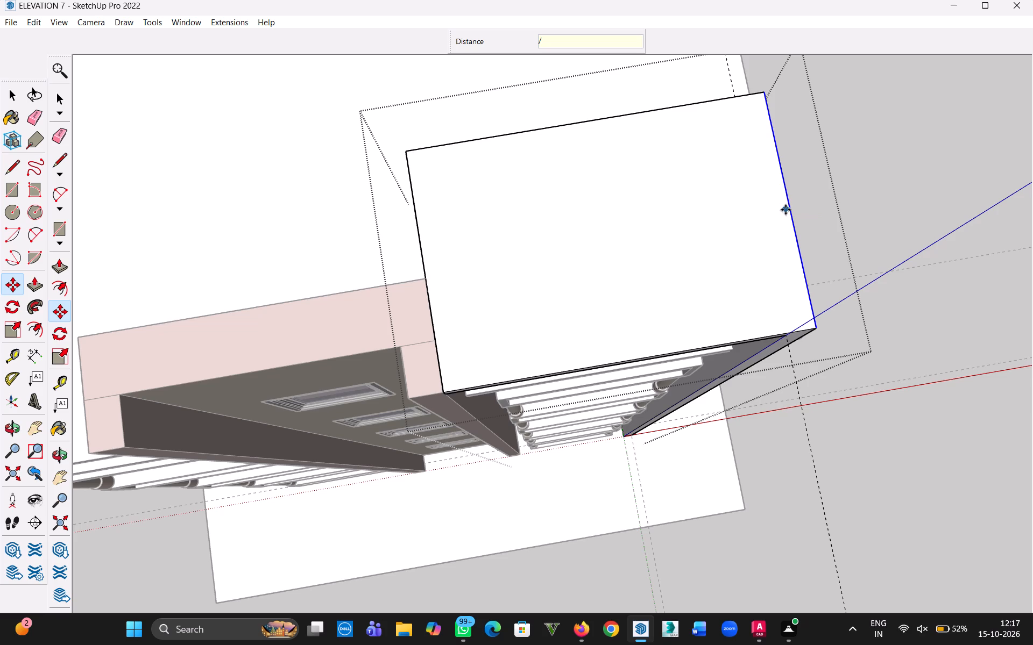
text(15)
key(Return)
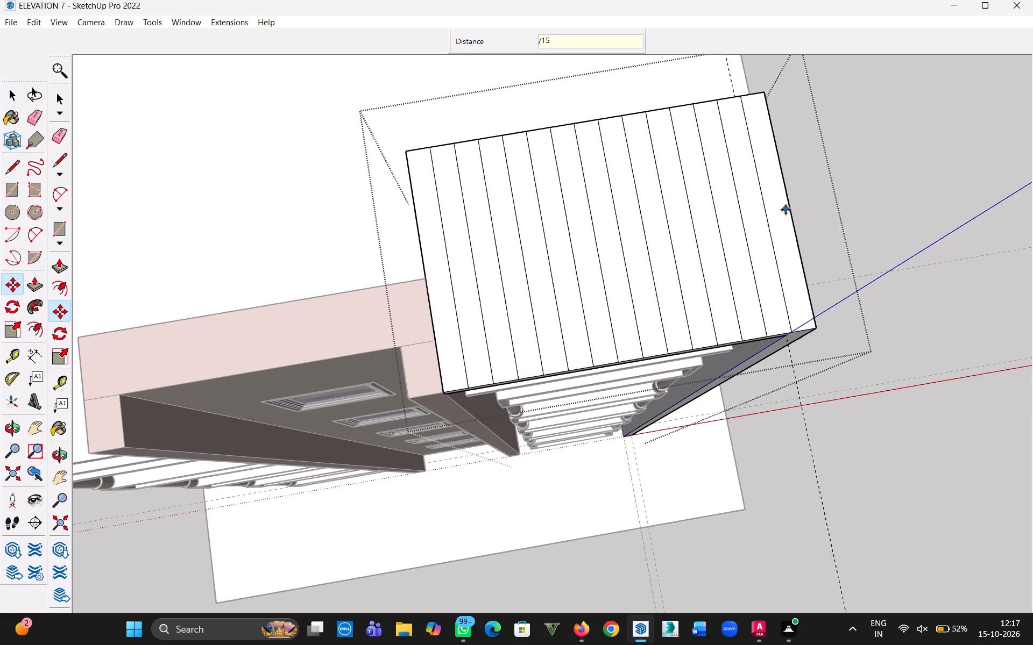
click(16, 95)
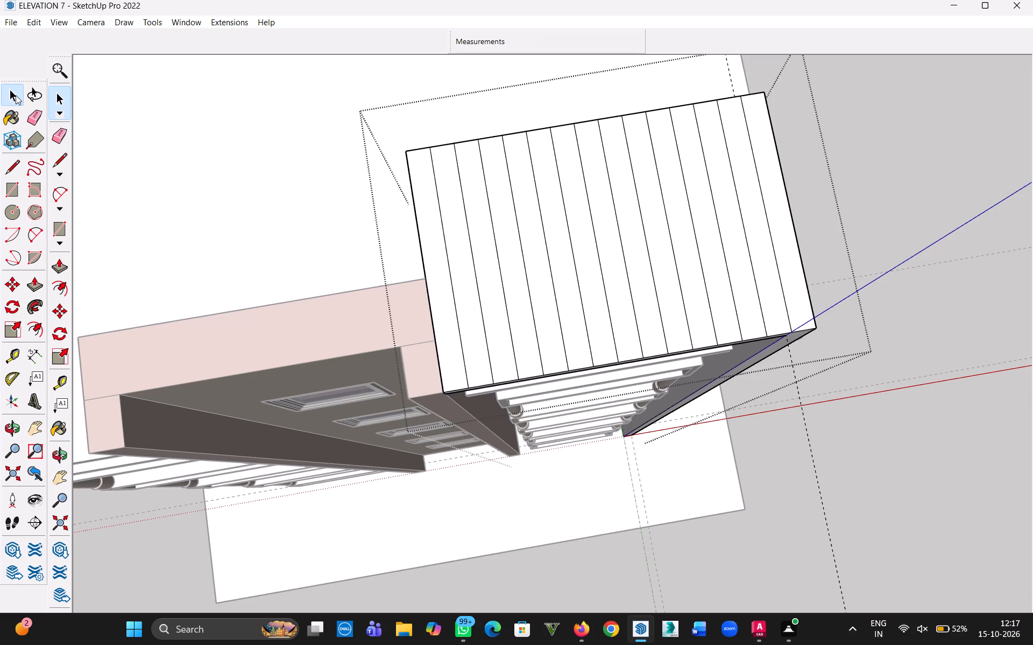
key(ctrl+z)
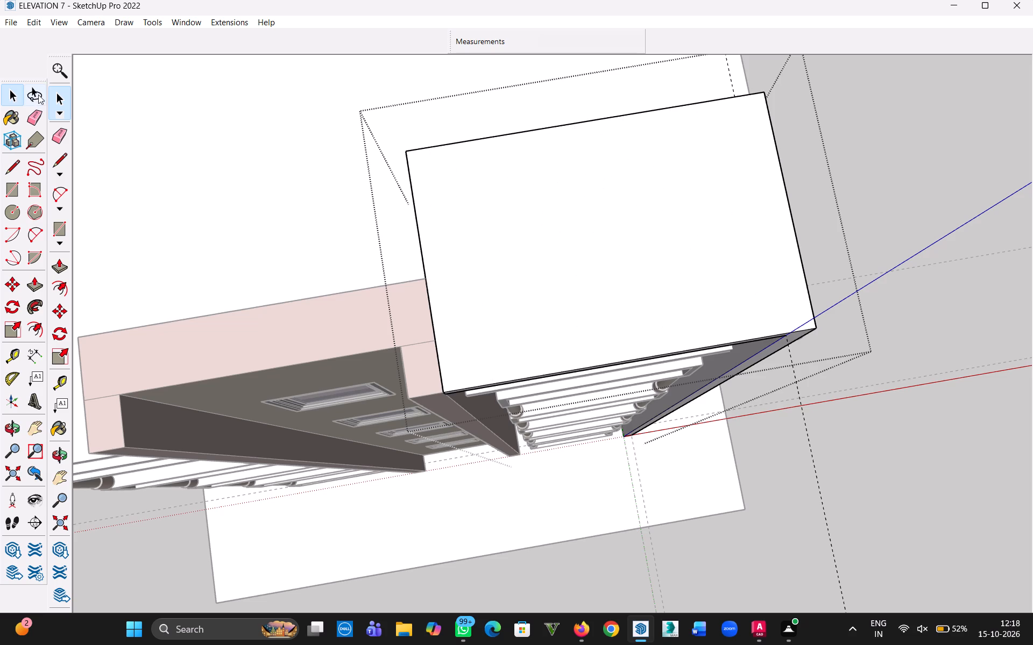
Copy the slab's tower-side top edge 10' 9" to the opposite edge and divide the span into 18 equal strips.
click(427, 283)
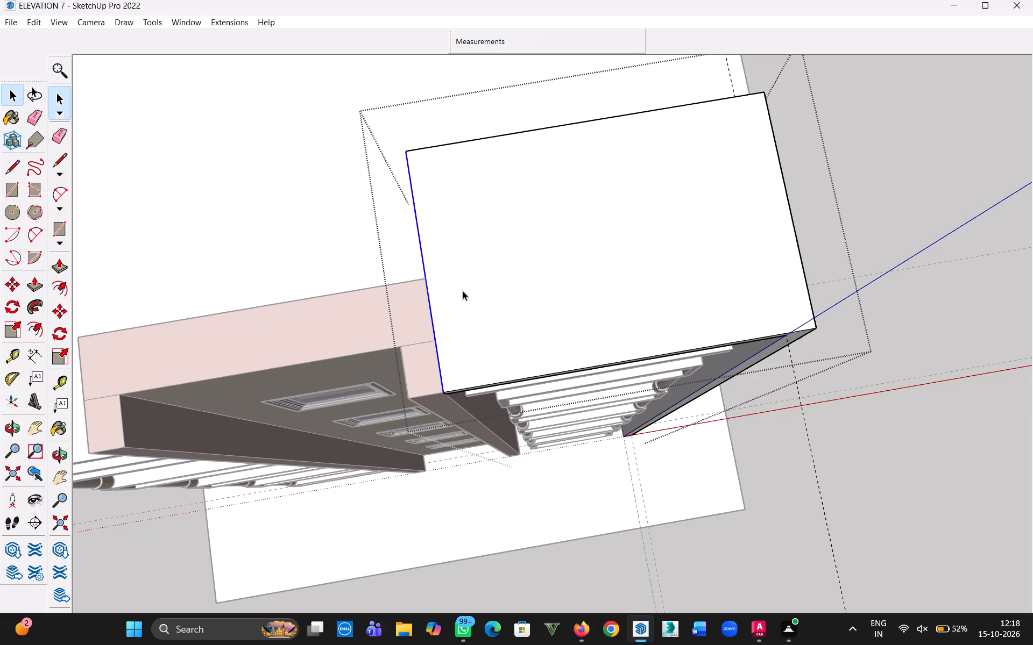
key(m)
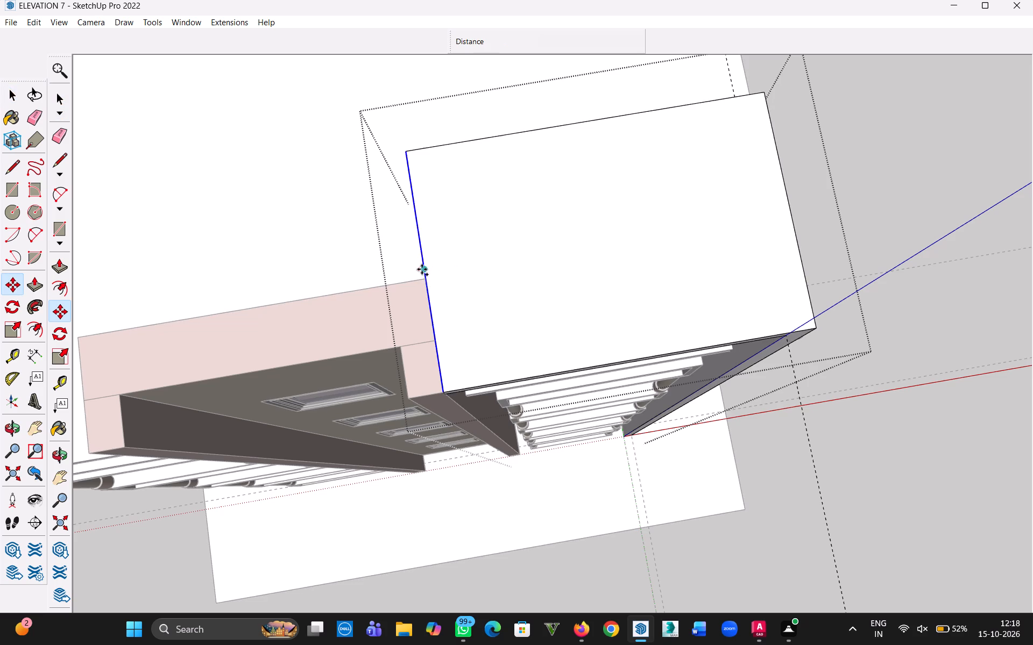
click(423, 270)
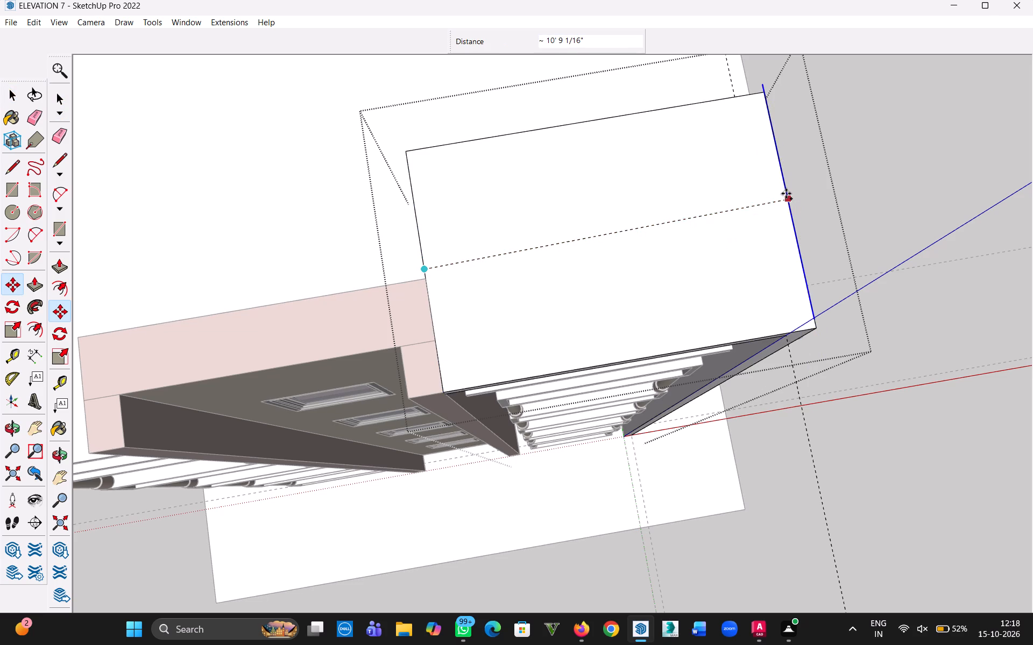
click(791, 209)
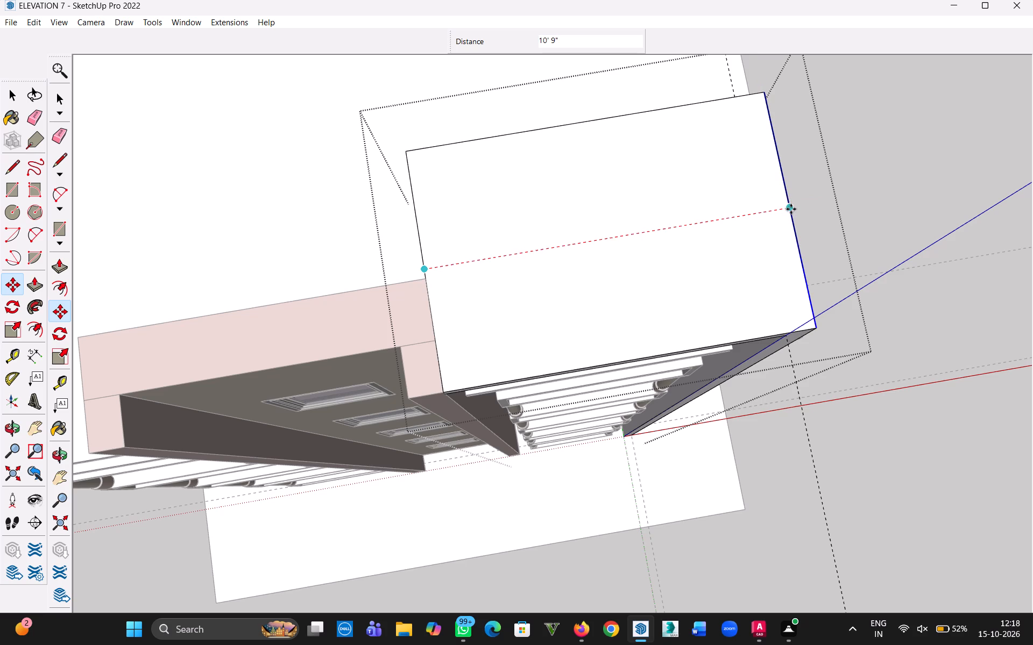
text(/18)
key(Return)
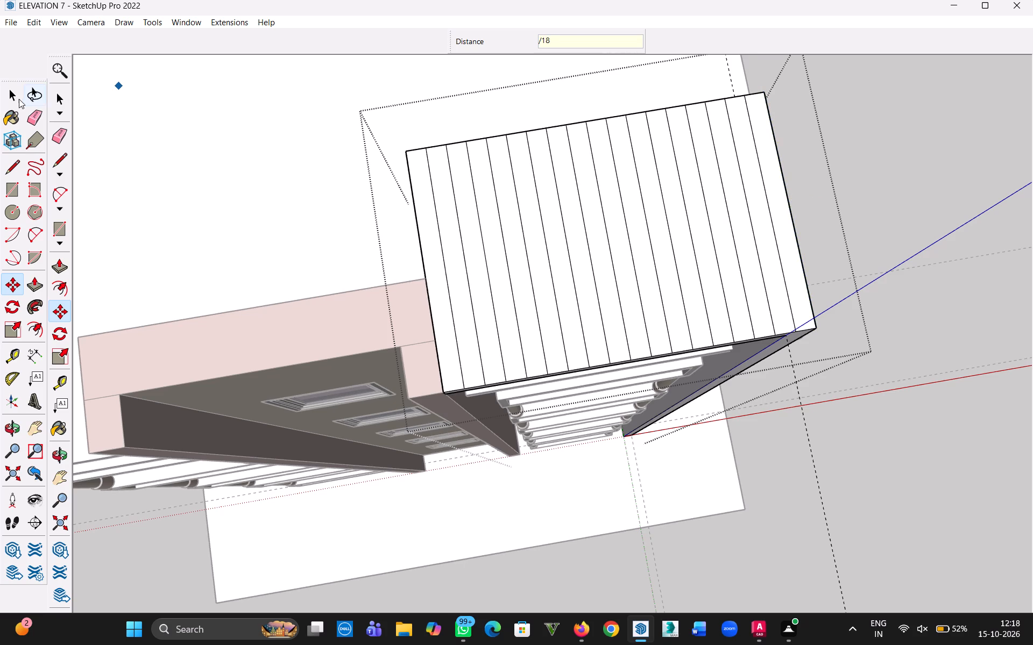
Close the wall group with the strip-divided top slab.
click(13, 97)
click(371, 276)
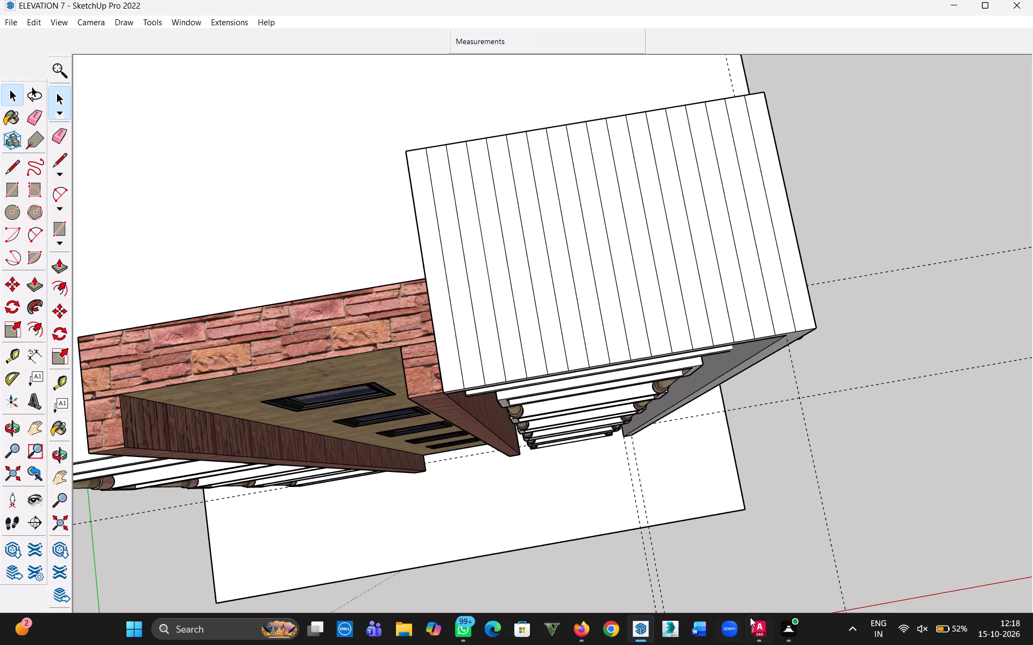
Switch to the blank drawing in AutoCAD.
click(758, 634)
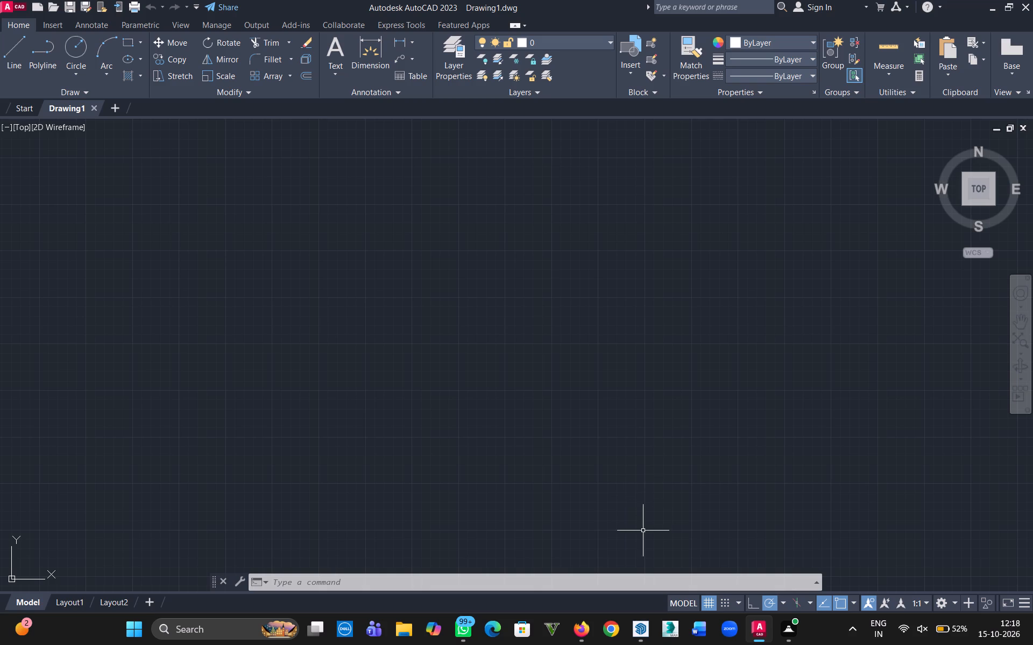
drag(1032, 618, 1032, 624)
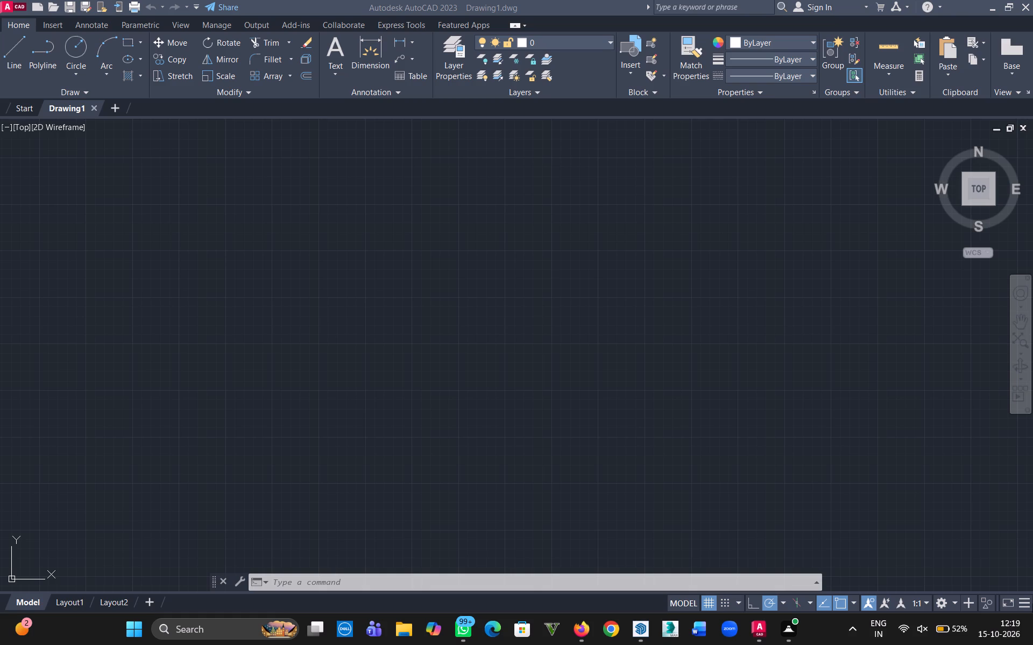
click(1032, 604)
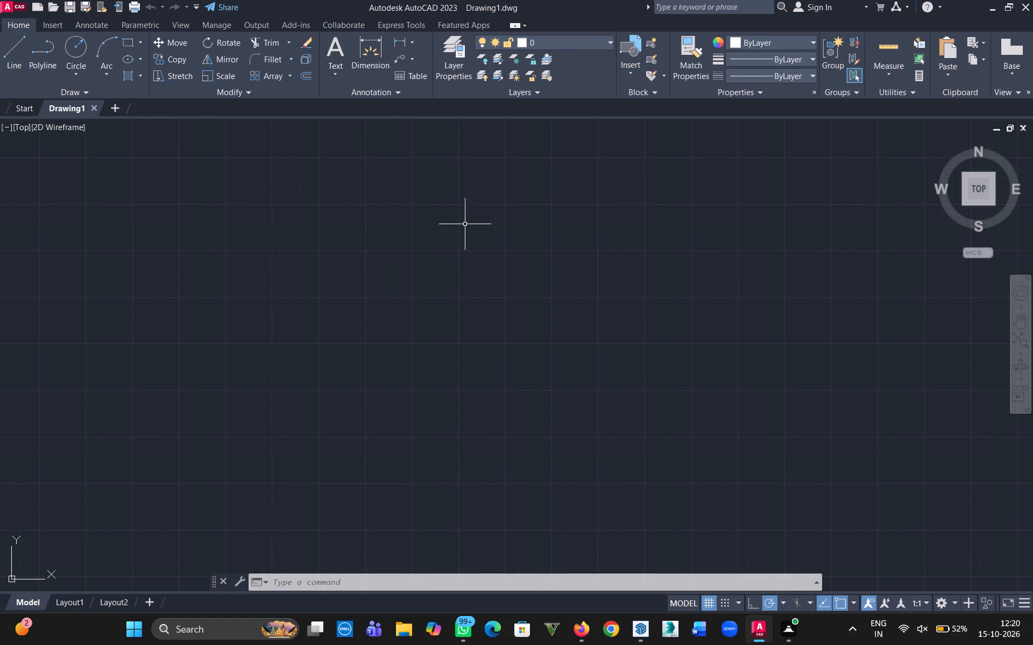
Examine the length type, angle type and insertion scale in the drawing units settings, and close the settings.
key(l)
key(BackSpace)
key(BackSpace)
text(UN)
key(Return)
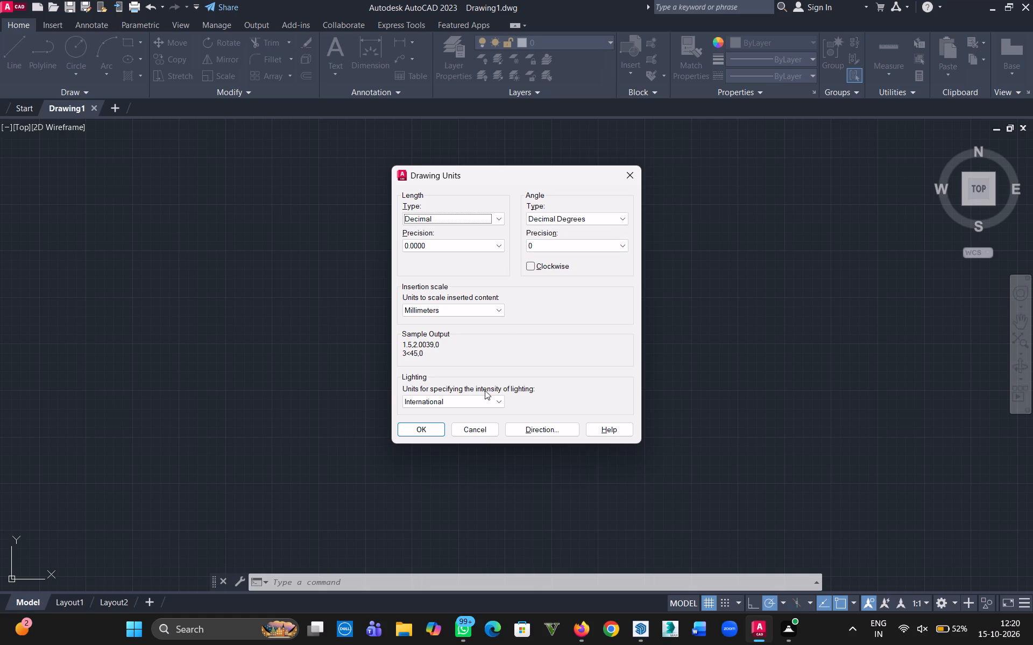
click(505, 221)
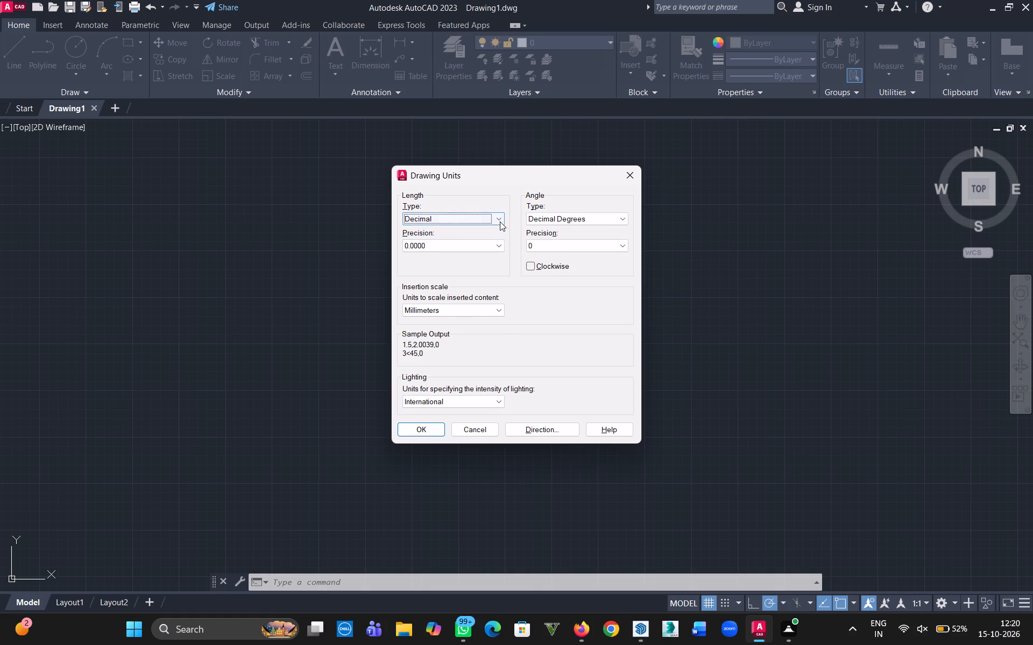
click(500, 221)
click(500, 221)
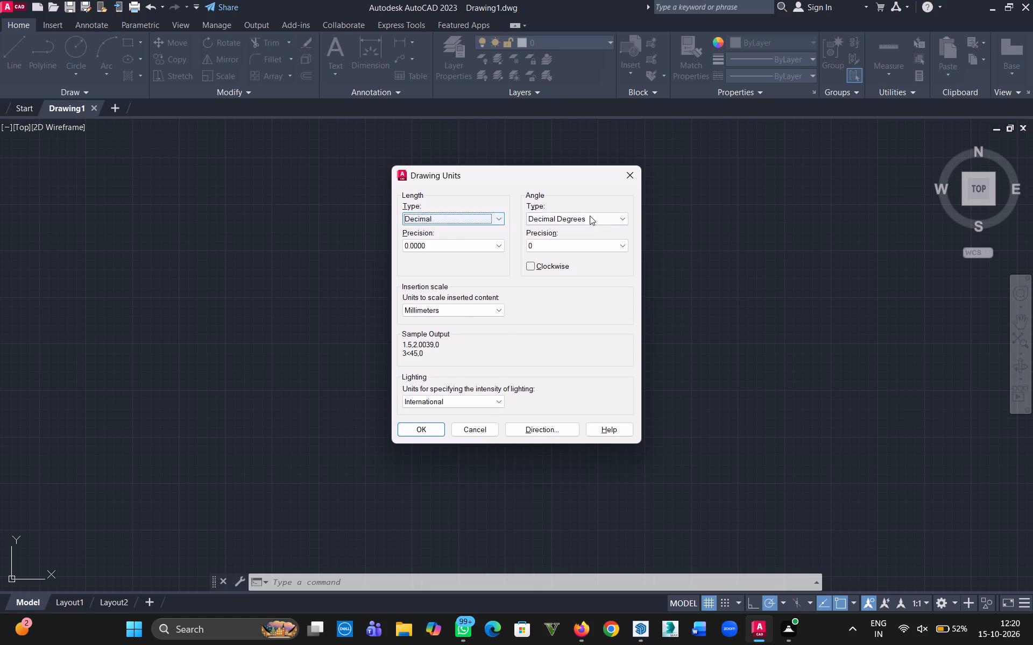
click(601, 221)
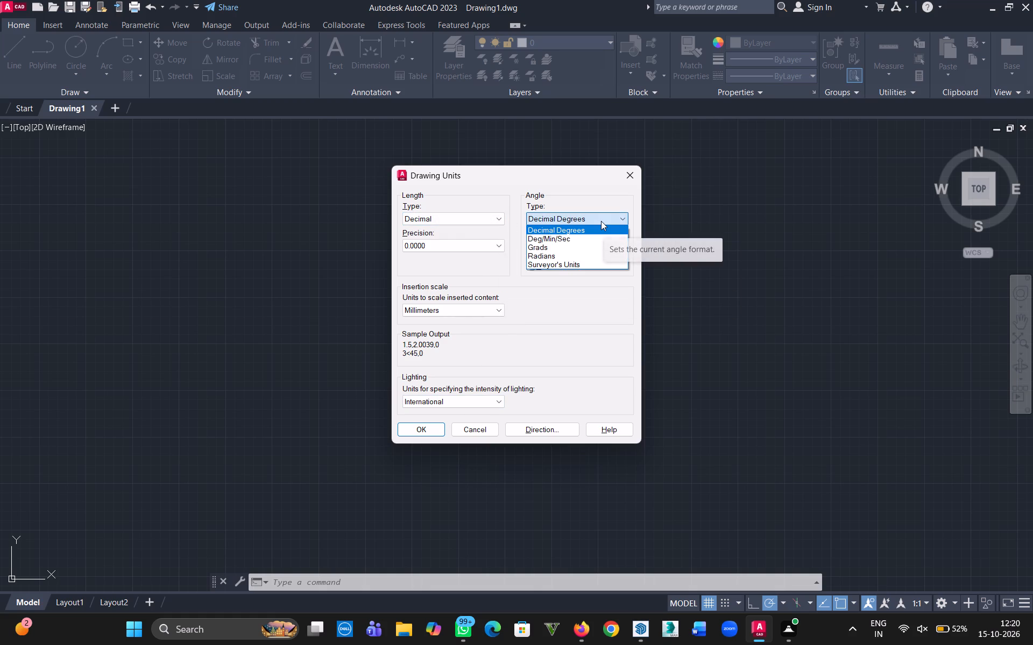
click(601, 221)
click(454, 309)
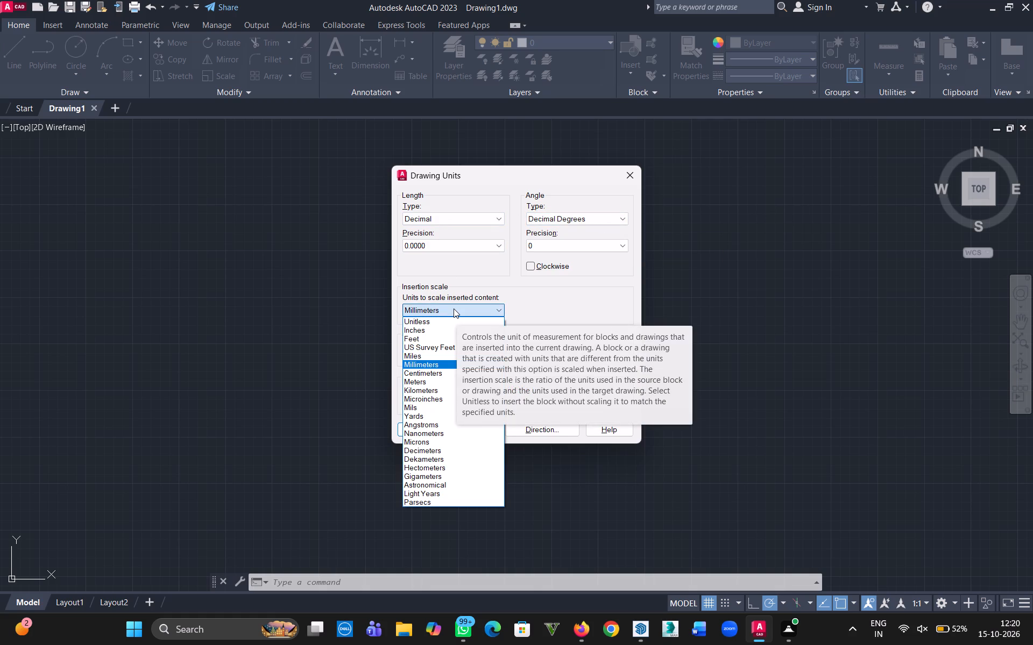
click(454, 309)
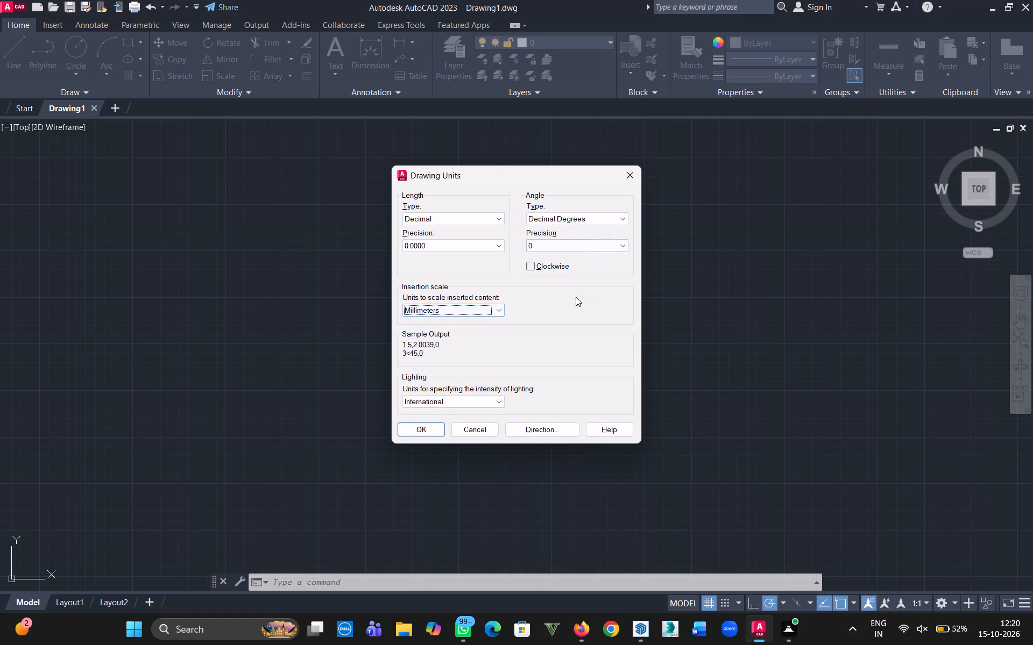
click(565, 302)
key(super+p)
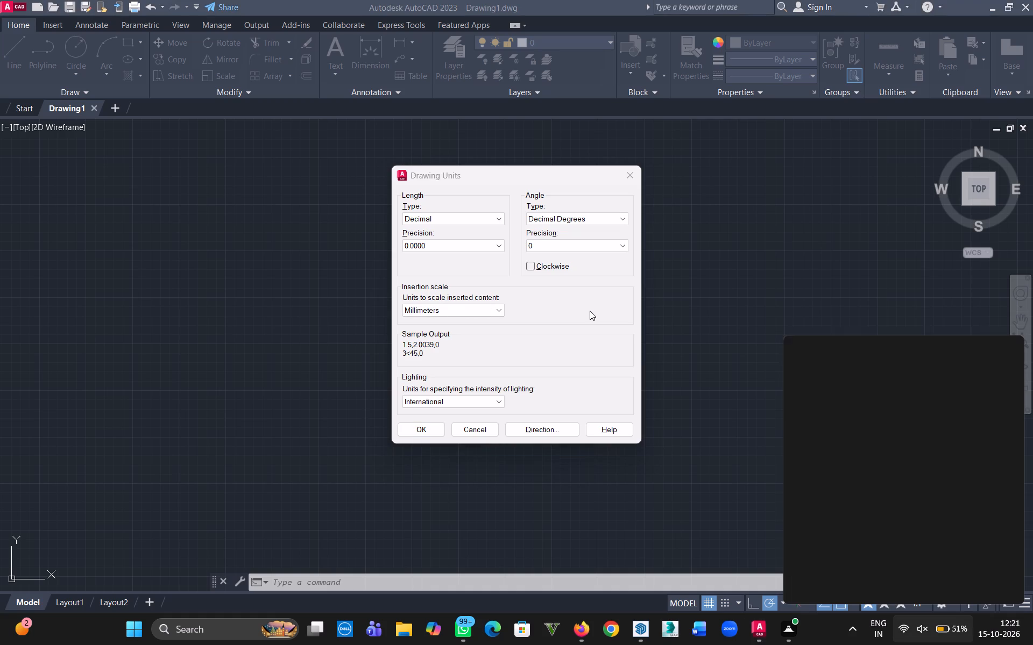
click(811, 280)
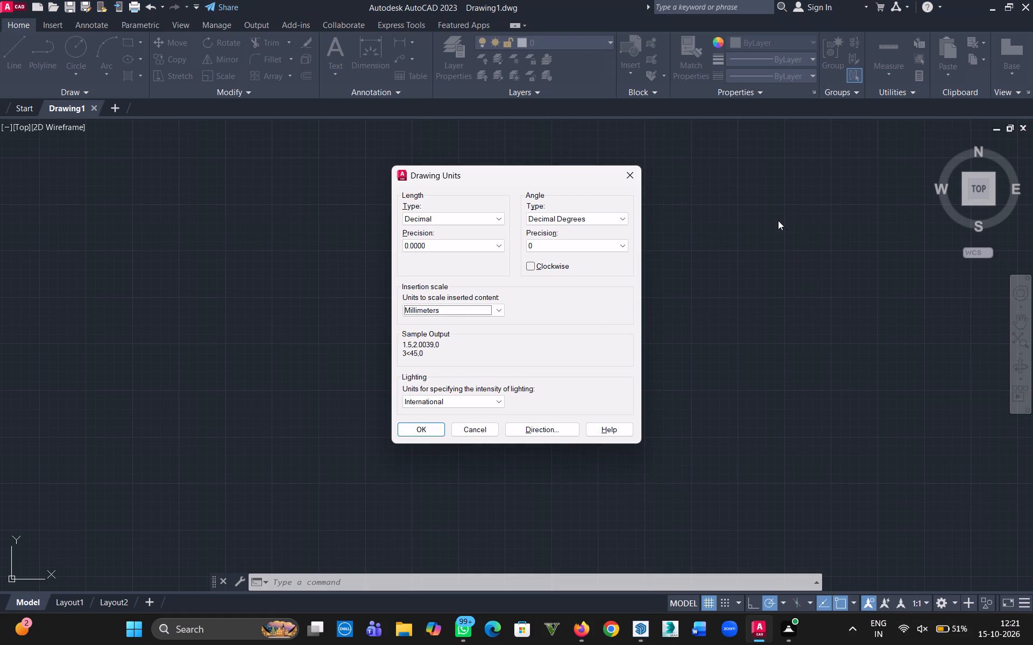
key(F8)
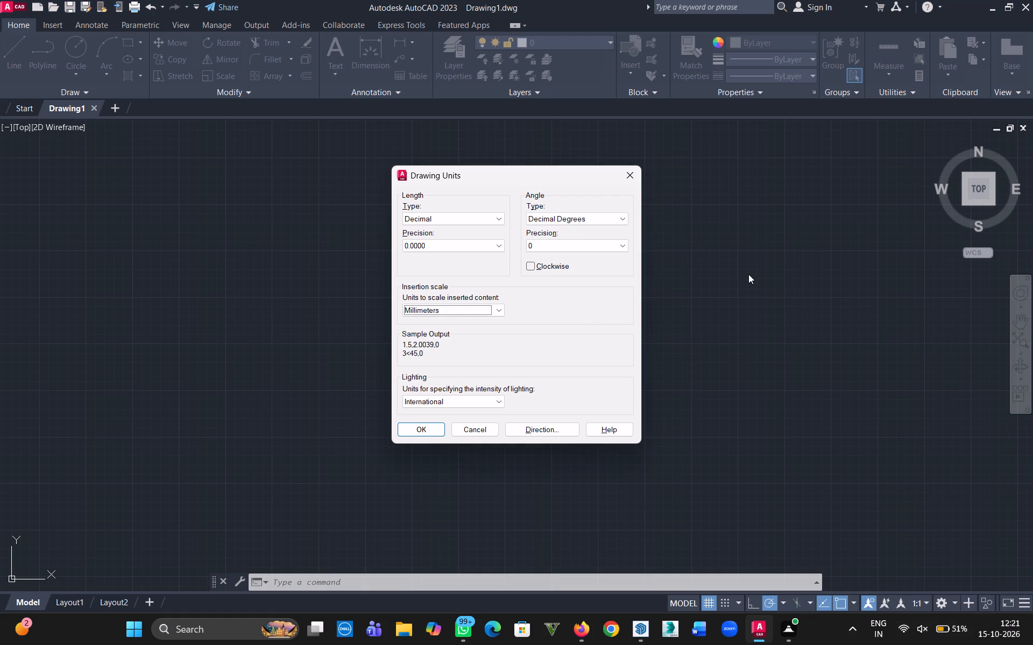
click(748, 275)
click(628, 180)
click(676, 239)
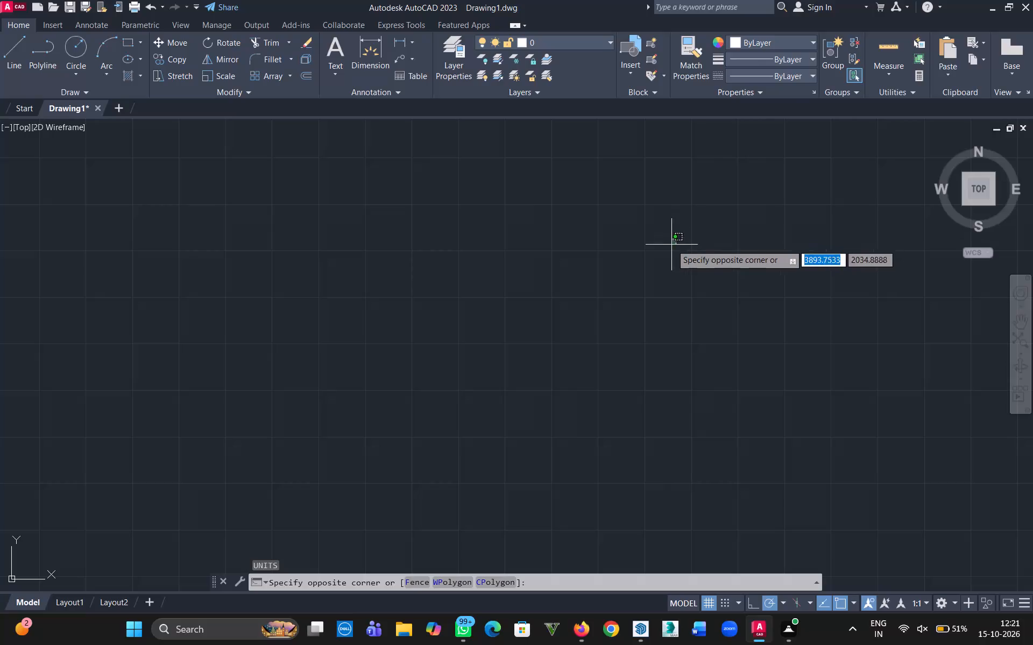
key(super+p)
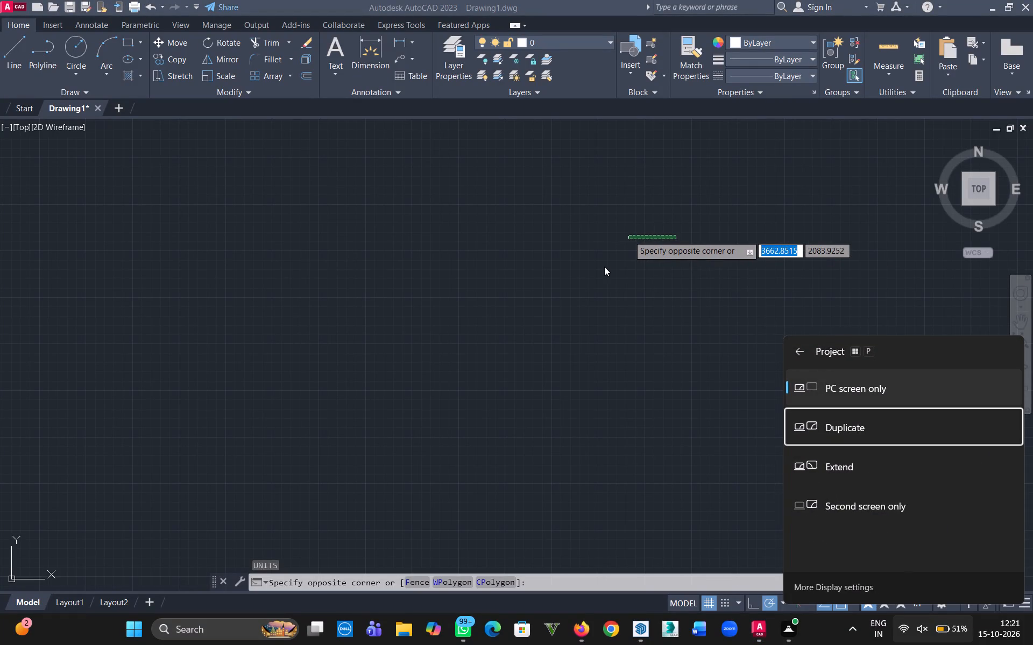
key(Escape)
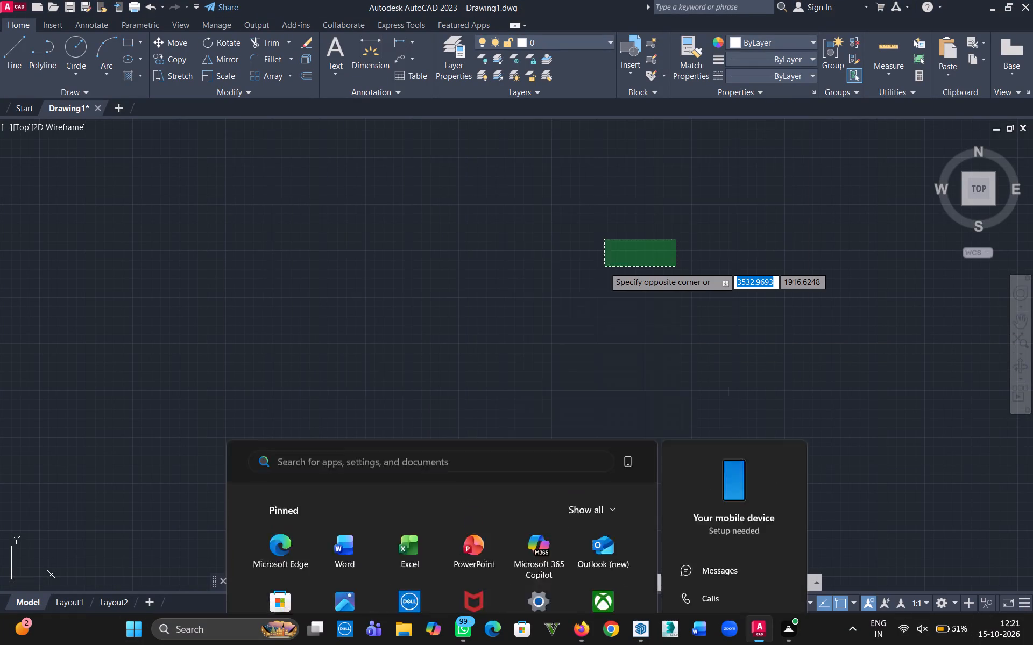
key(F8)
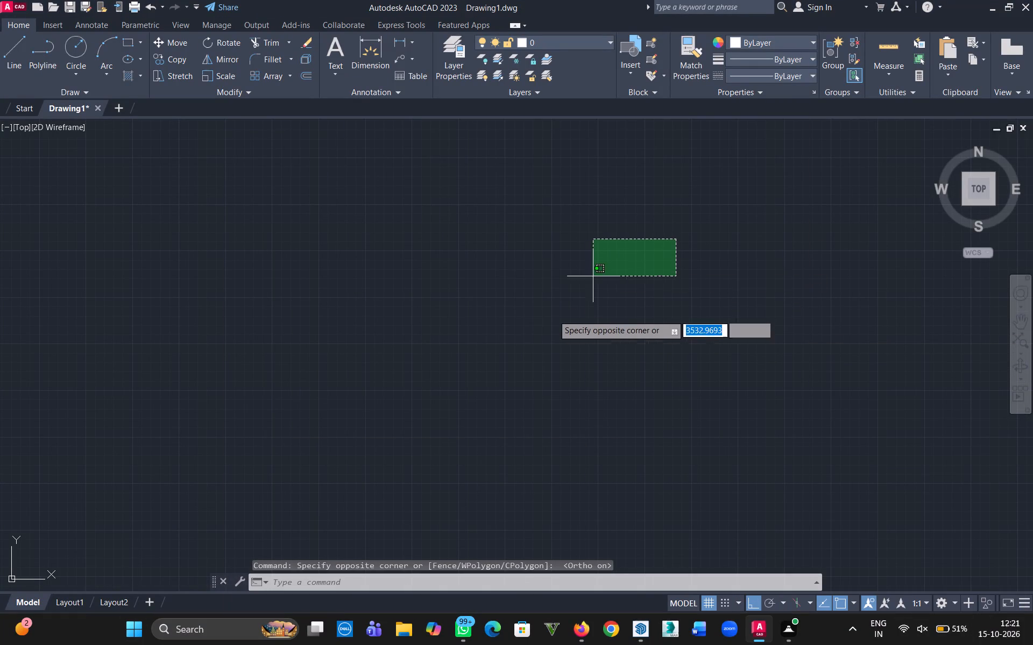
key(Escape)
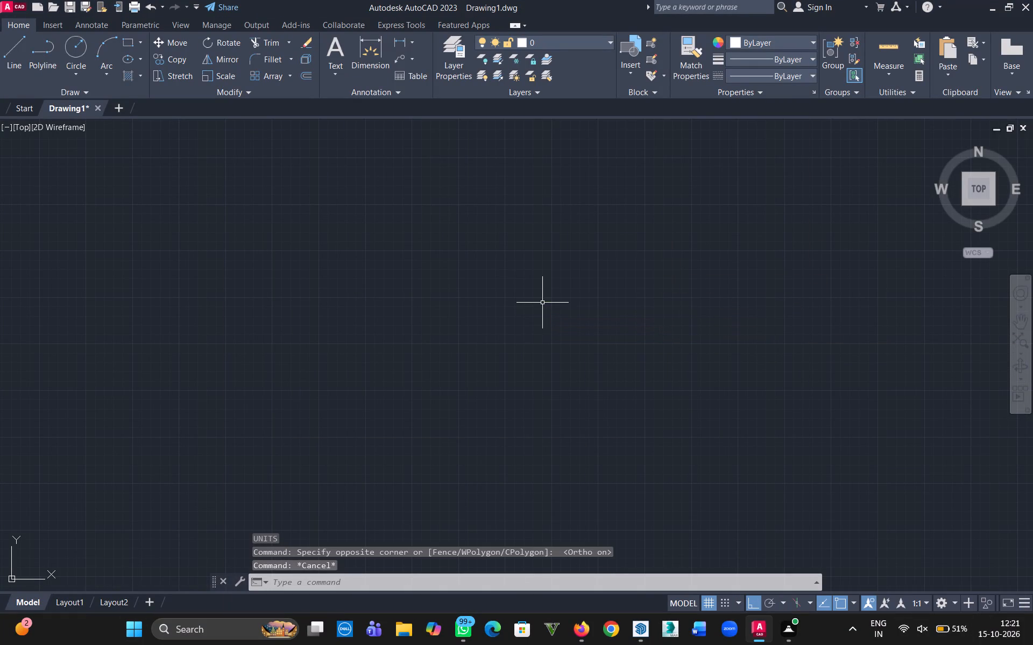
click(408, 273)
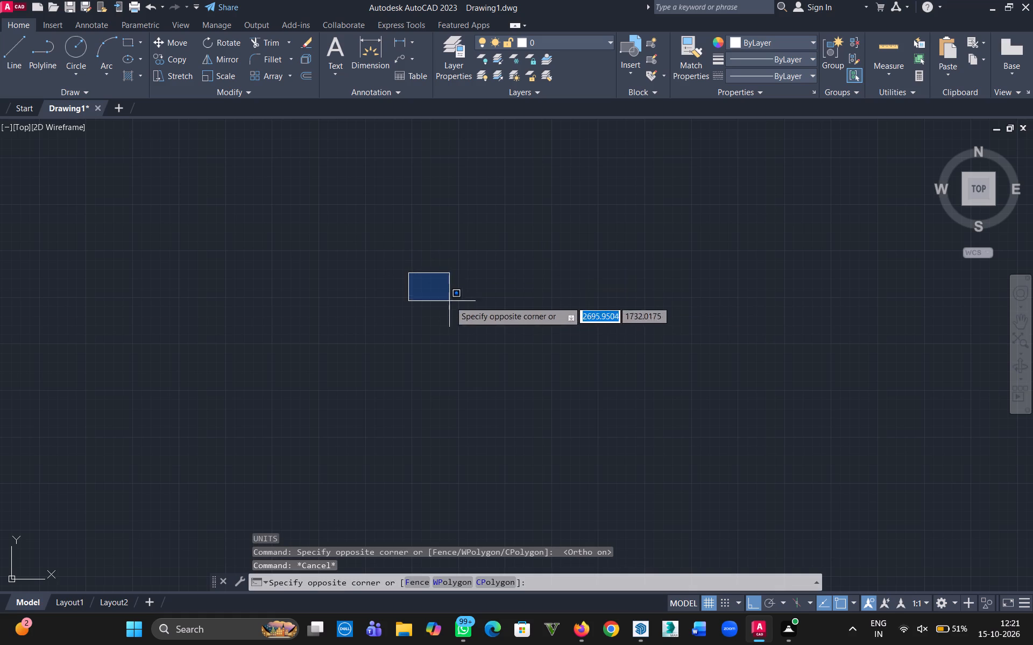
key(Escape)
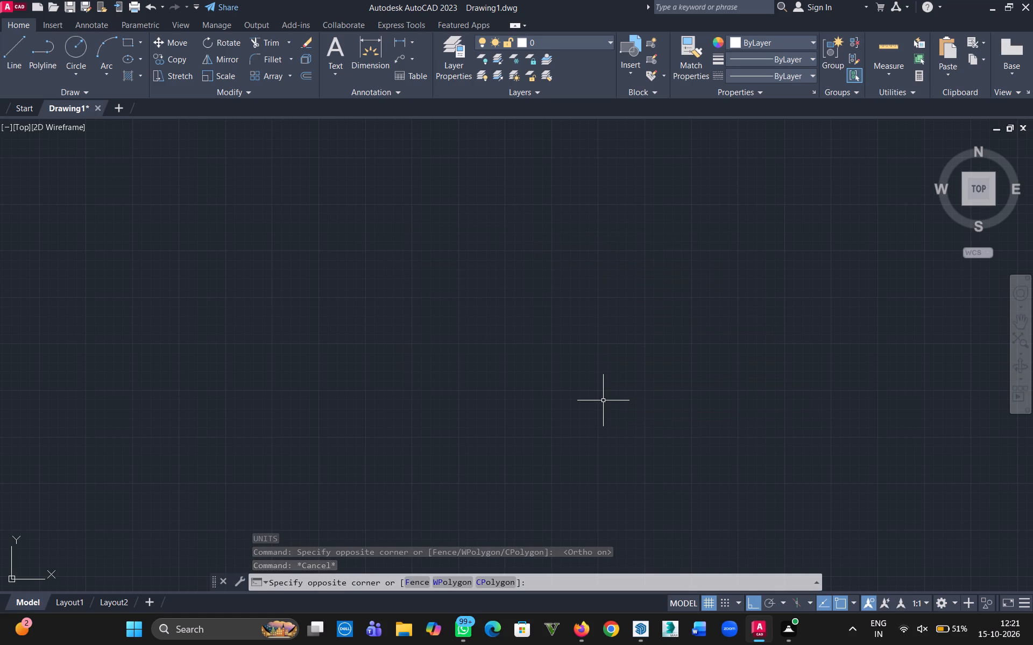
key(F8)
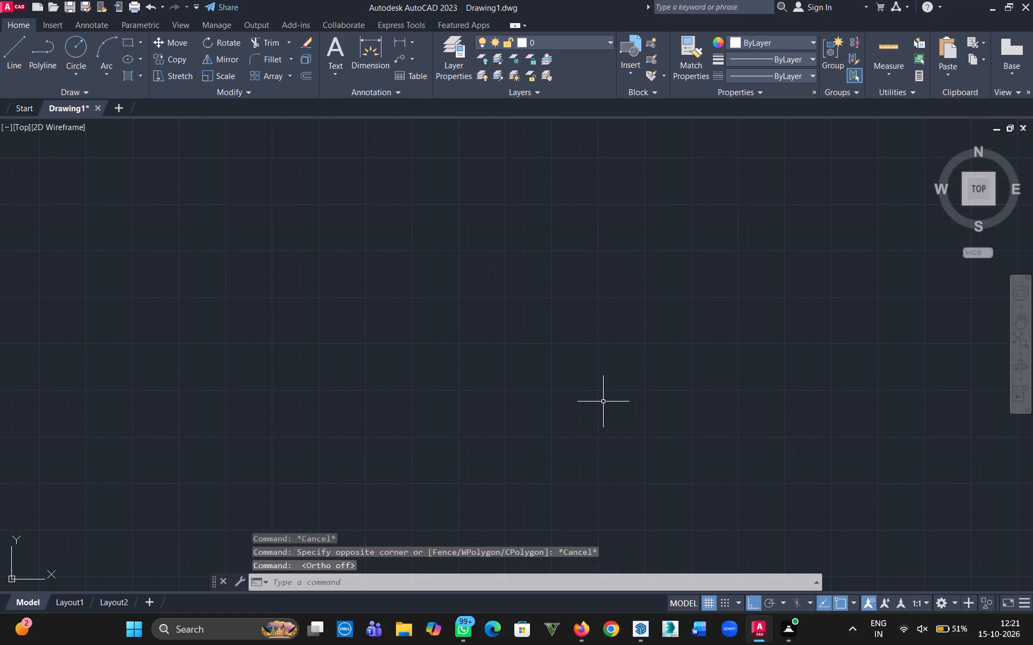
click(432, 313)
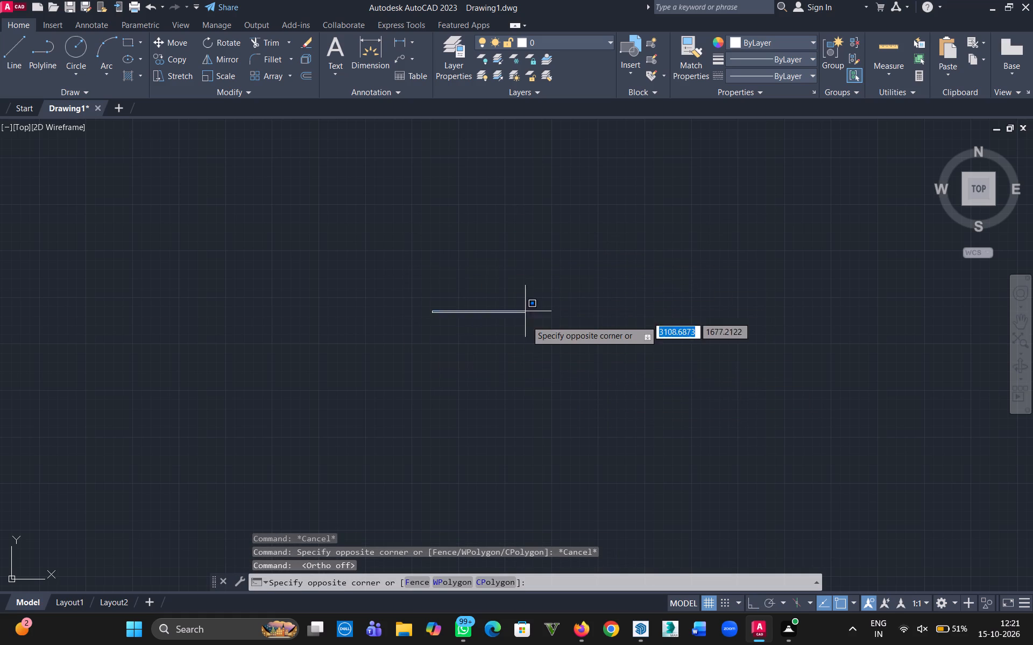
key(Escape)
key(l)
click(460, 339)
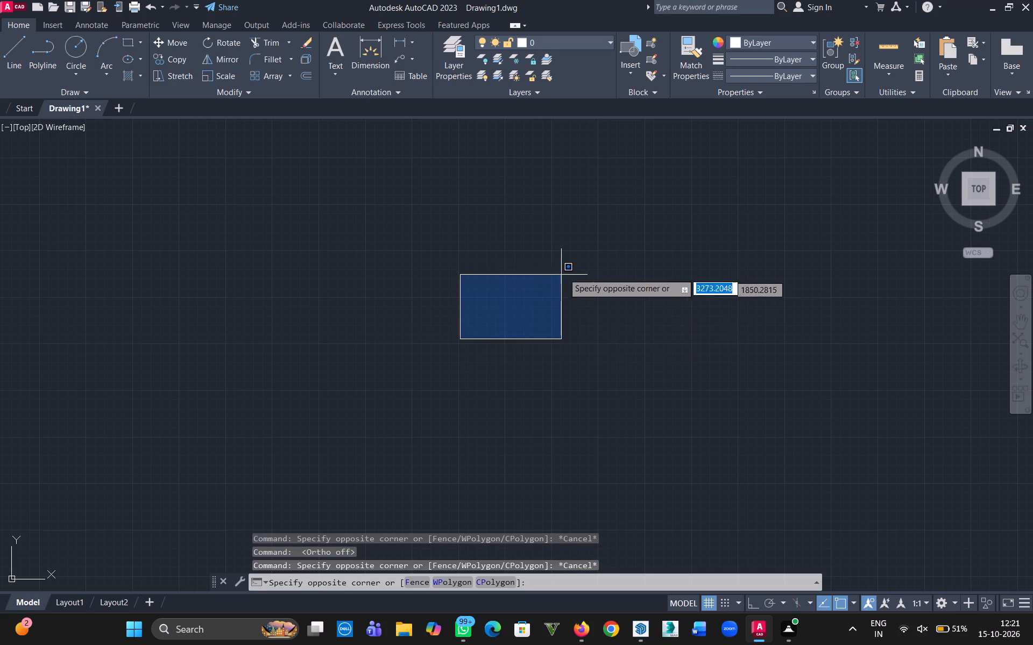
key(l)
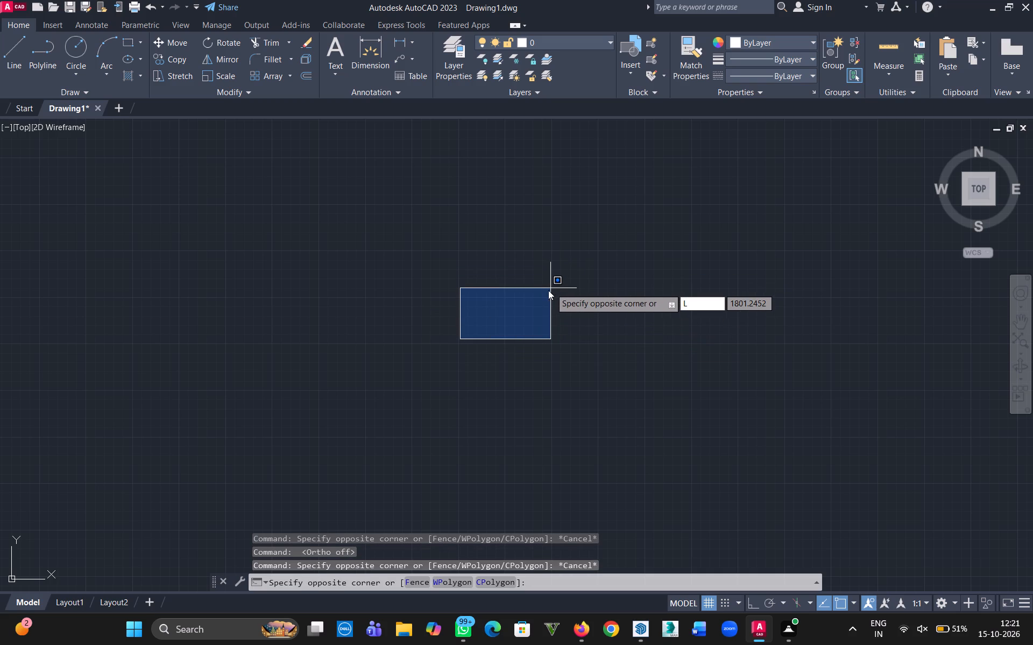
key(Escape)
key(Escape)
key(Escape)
Start a horizontal line in the blank drawing area with Ortho mode turned on.
key(l)
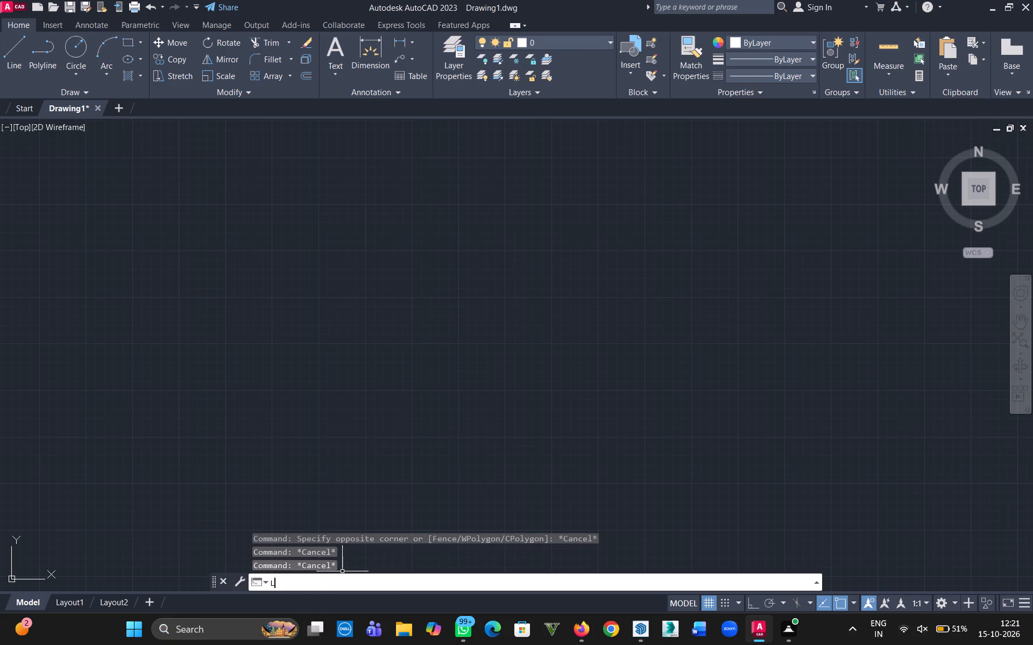
key(Return)
click(313, 388)
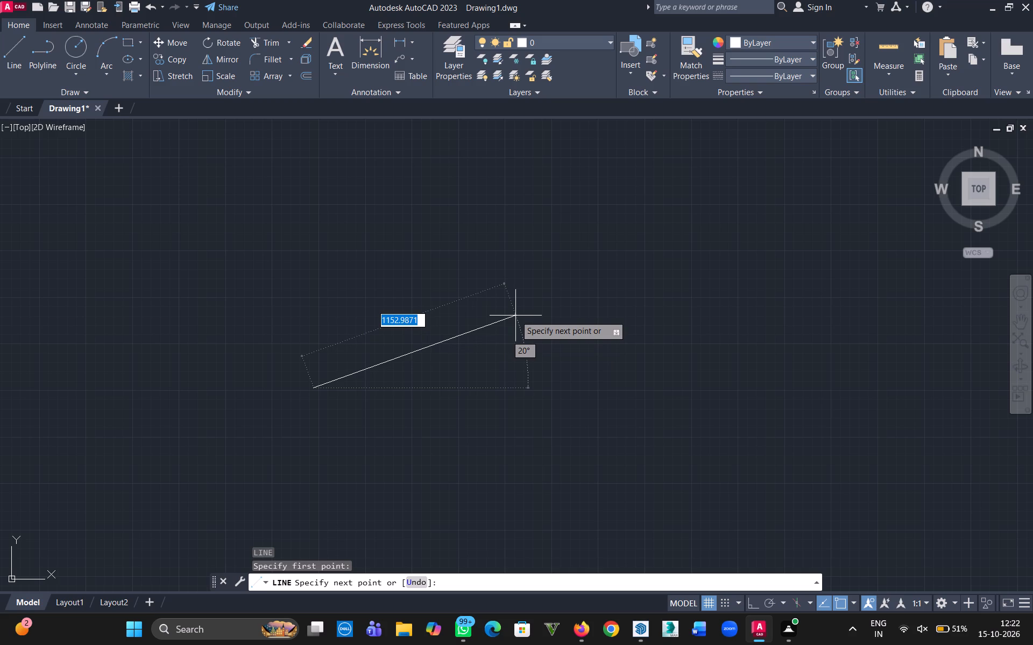
key(F8)
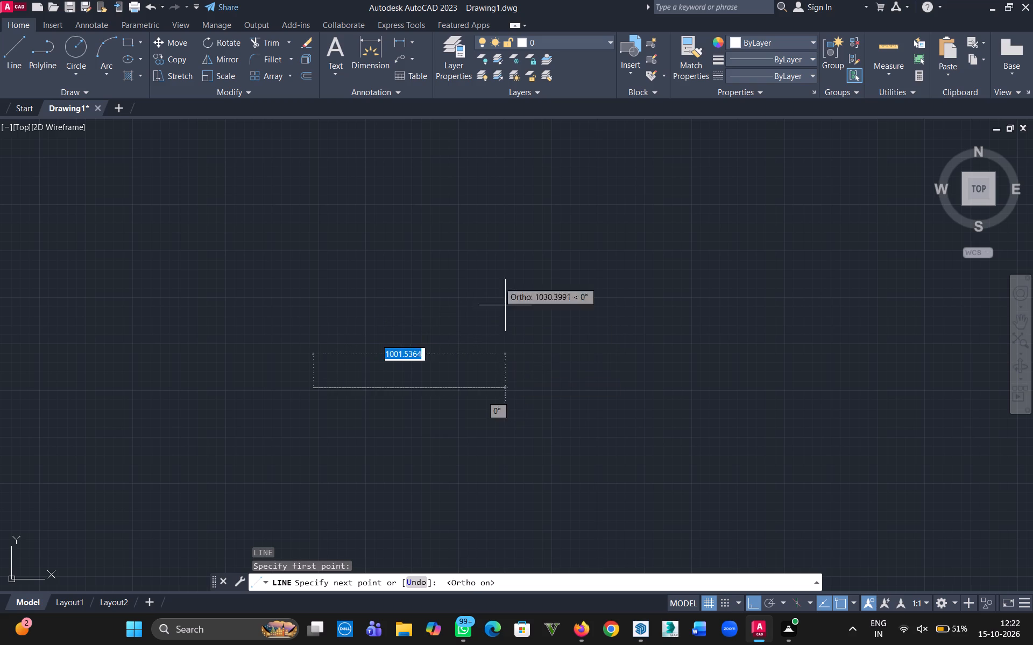
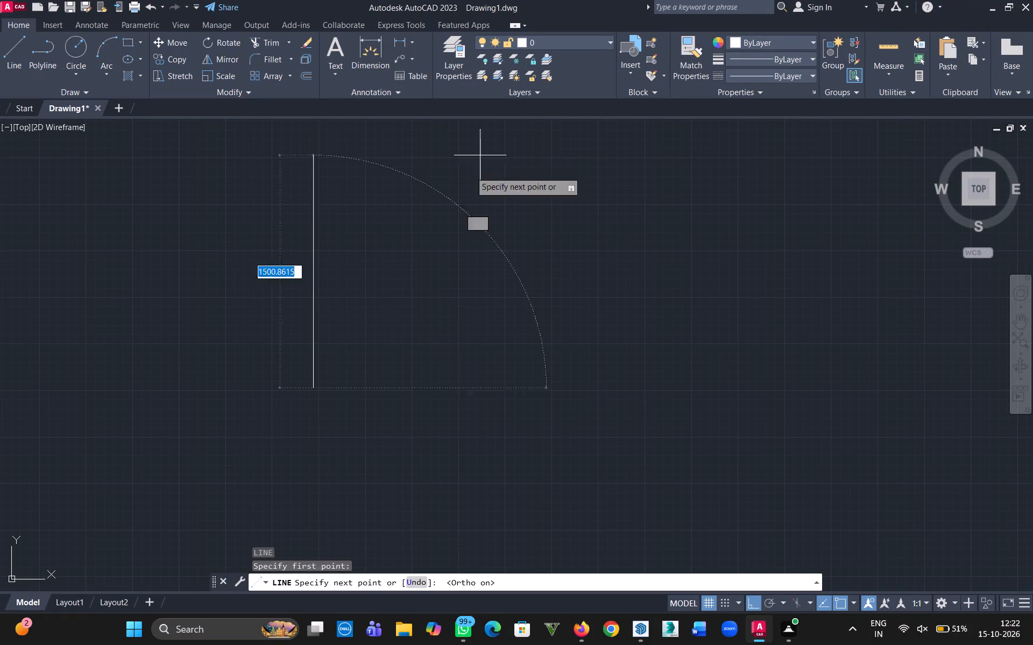
Cancel the unfinished line in the blank drawing and switch back to the building elevation model in SketchUp.
key(Escape)
key(Escape)
key(Escape)
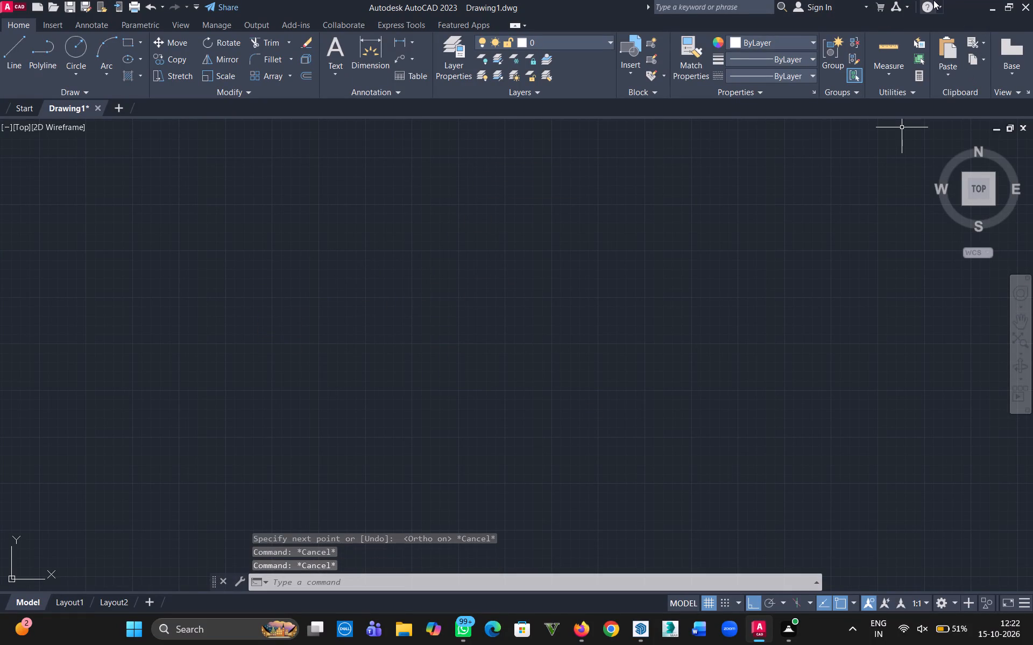
click(989, 6)
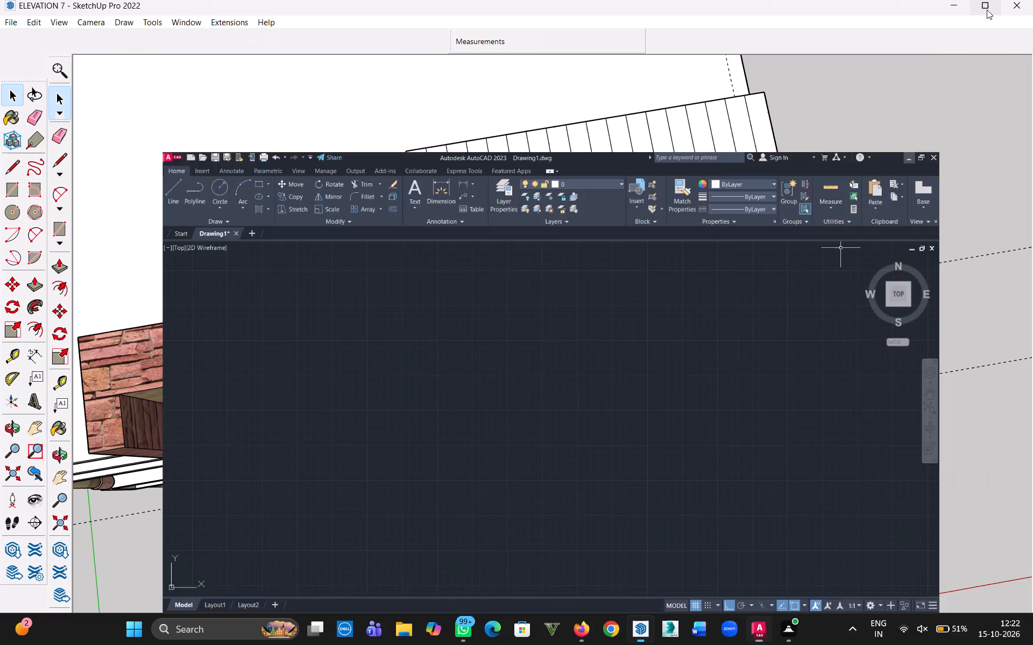
Measure the width of the first strip on the top slab beside the stone-clad wall.
scroll(526, 311, up, 3)
scroll(471, 319, up, 4)
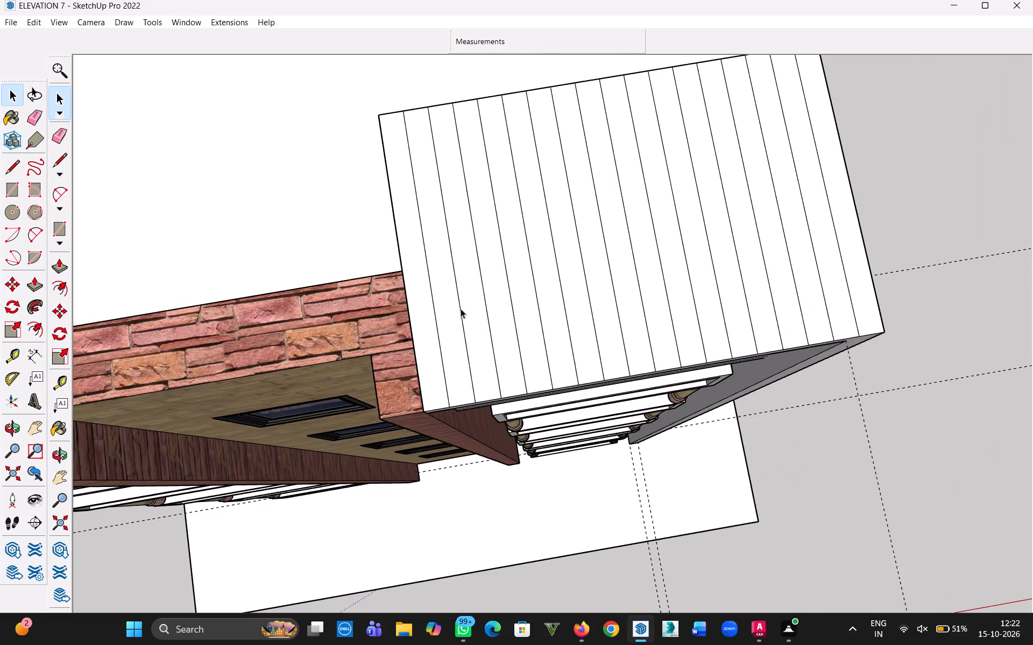
scroll(459, 306, down, 5)
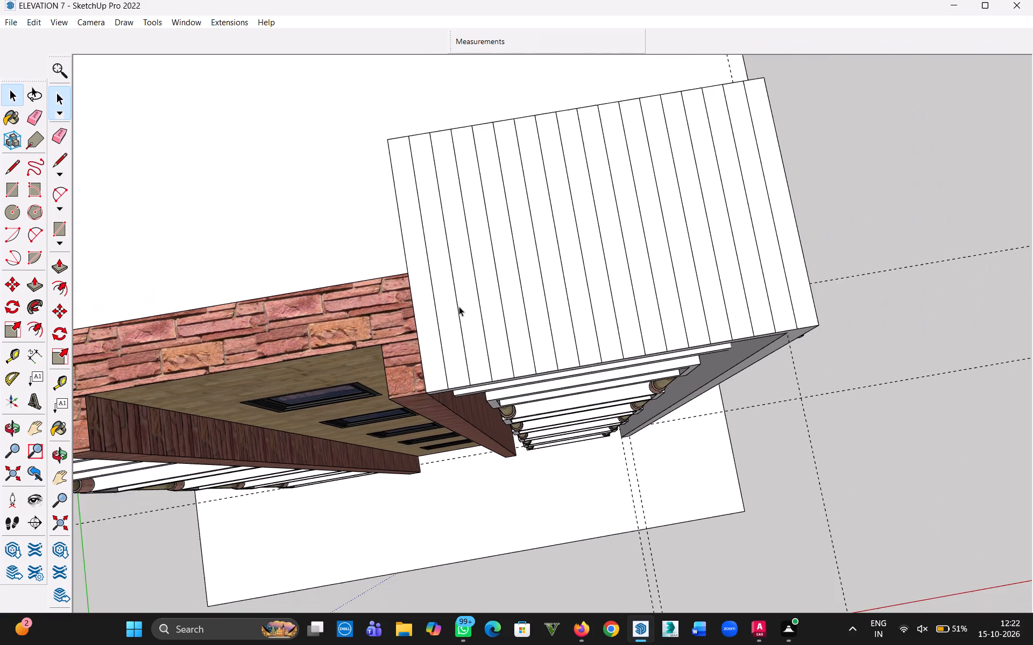
scroll(459, 306, down, 3)
scroll(426, 296, up, 5)
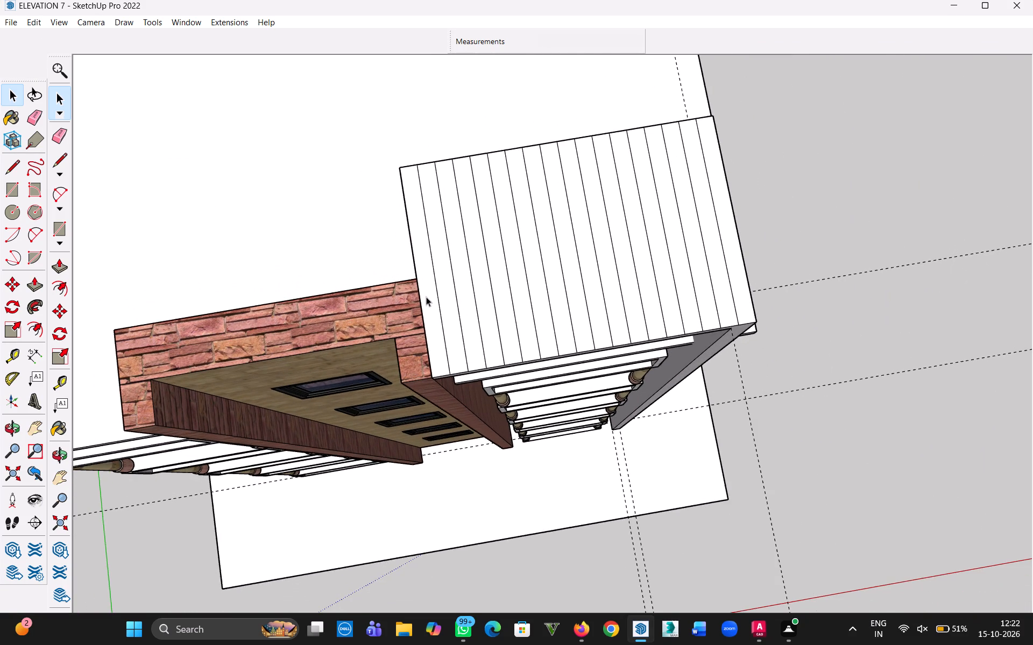
scroll(414, 306, up, 9)
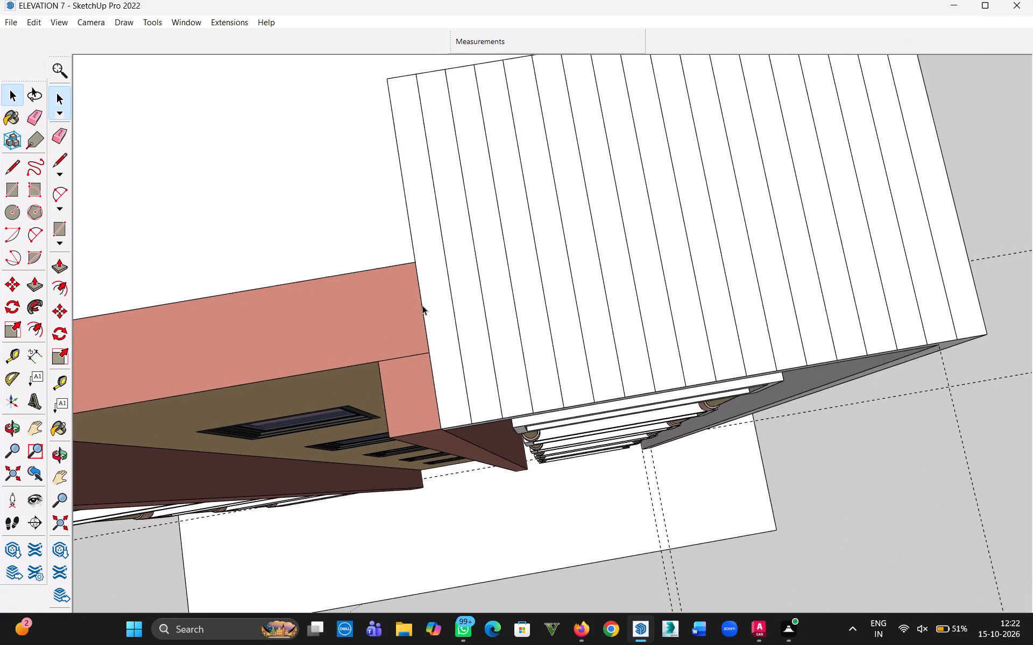
key(t)
click(422, 305)
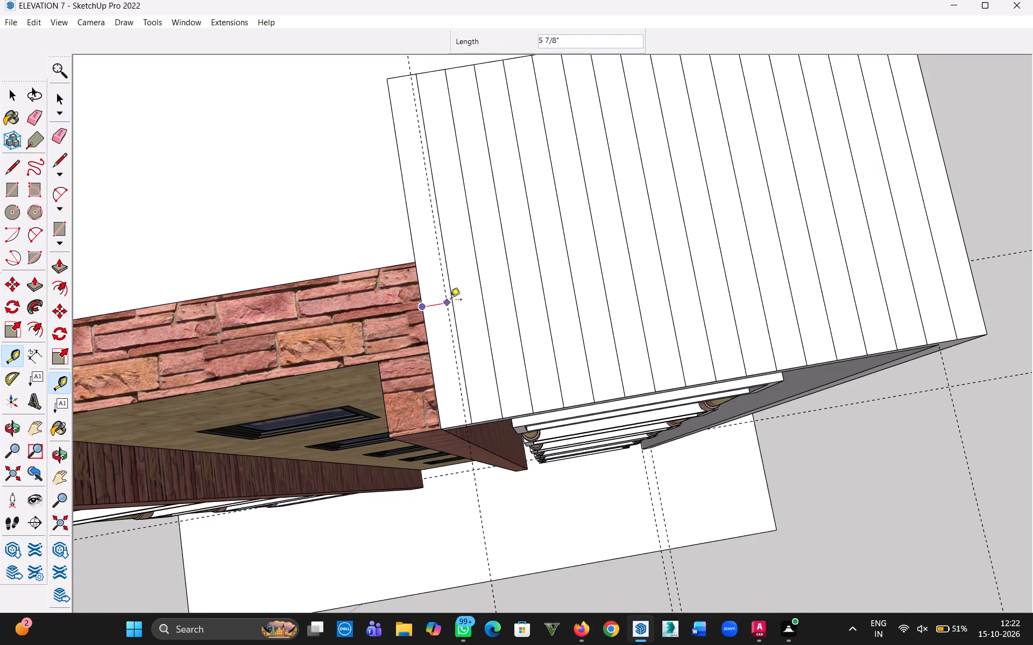
key(Escape)
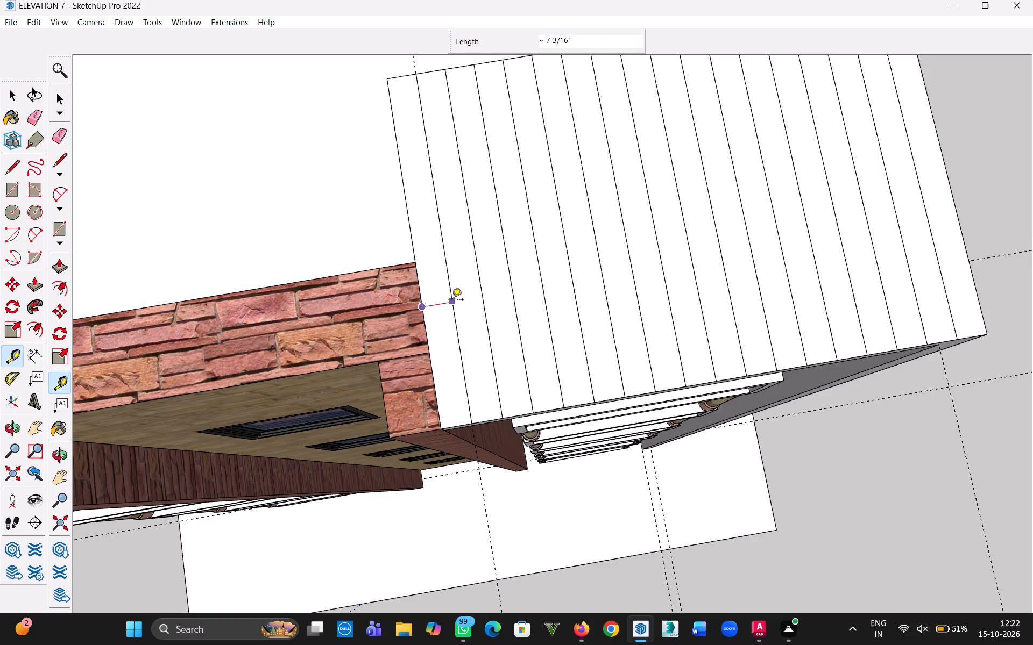
Undo the closing of the wall group and the strip division of its top slab.
click(15, 91)
click(623, 212)
scroll(583, 228, down, 10)
key(ctrl+z)
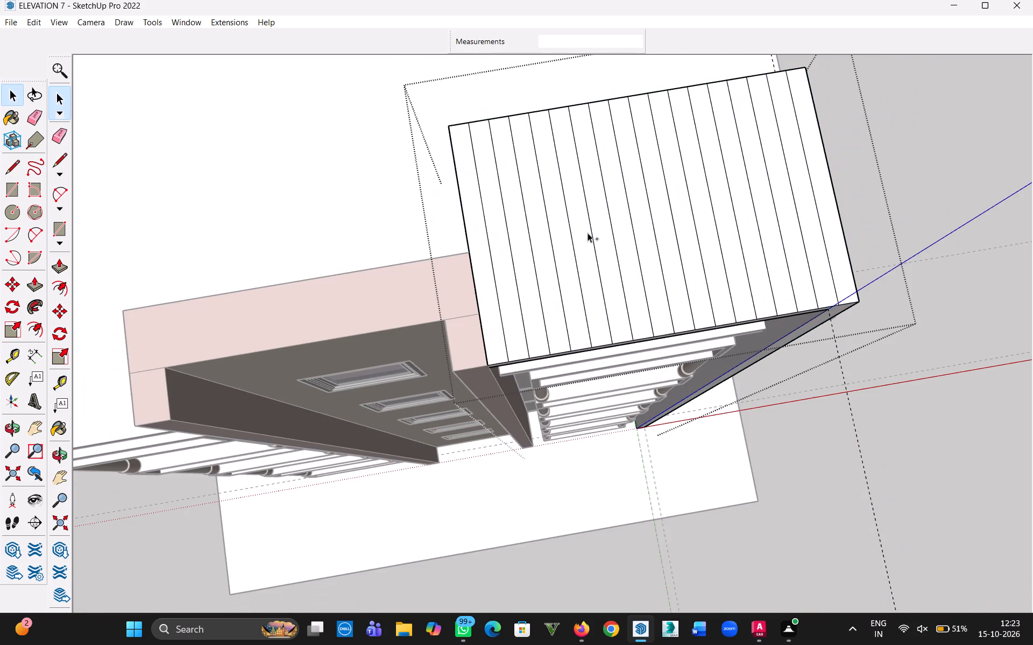
key(ctrl+z)
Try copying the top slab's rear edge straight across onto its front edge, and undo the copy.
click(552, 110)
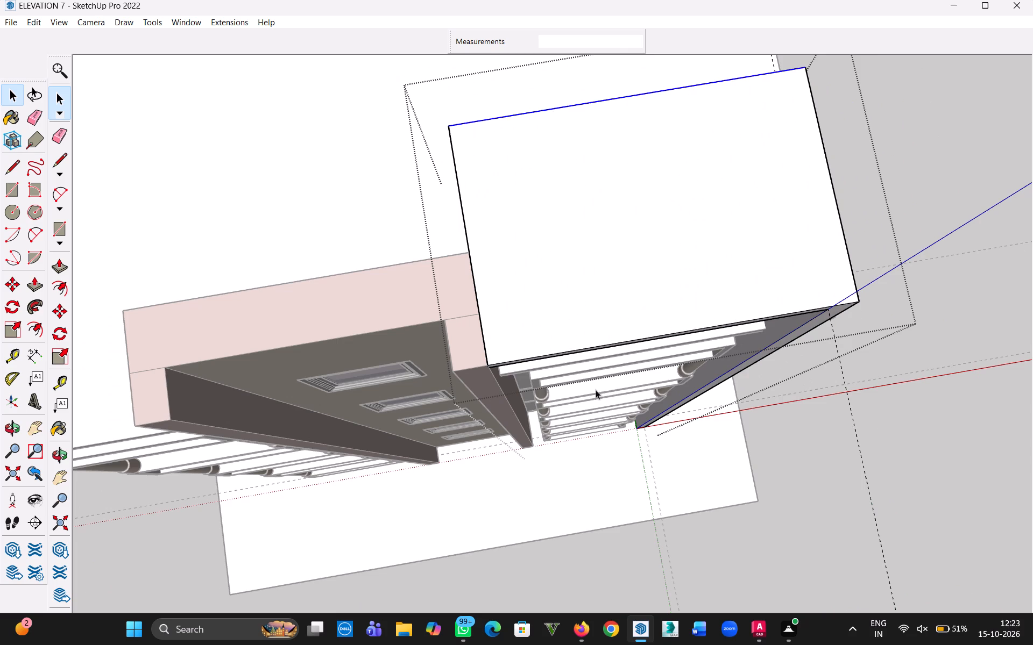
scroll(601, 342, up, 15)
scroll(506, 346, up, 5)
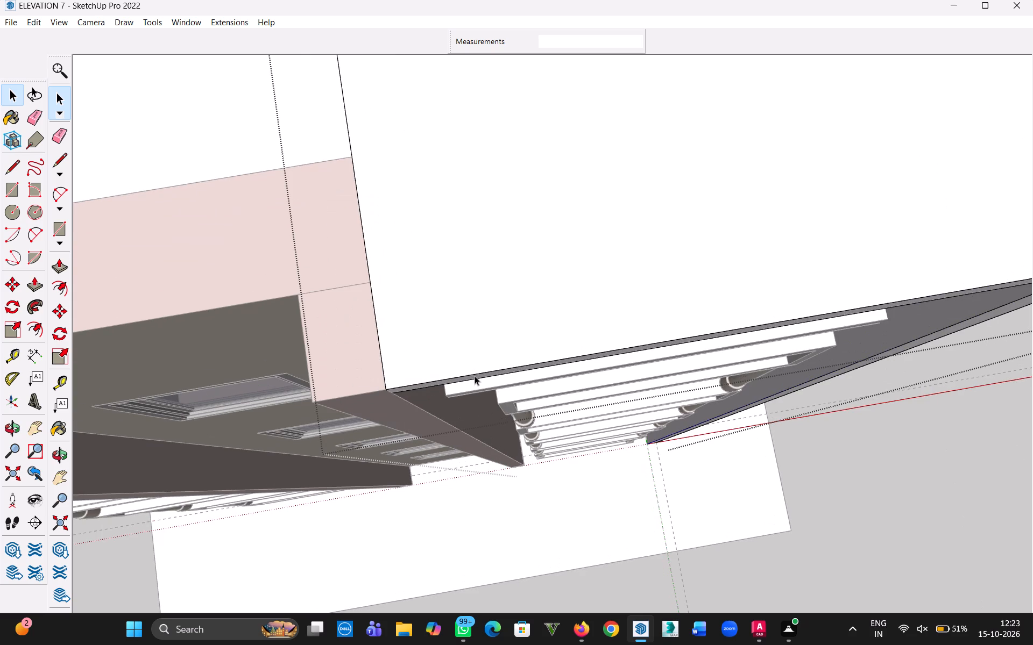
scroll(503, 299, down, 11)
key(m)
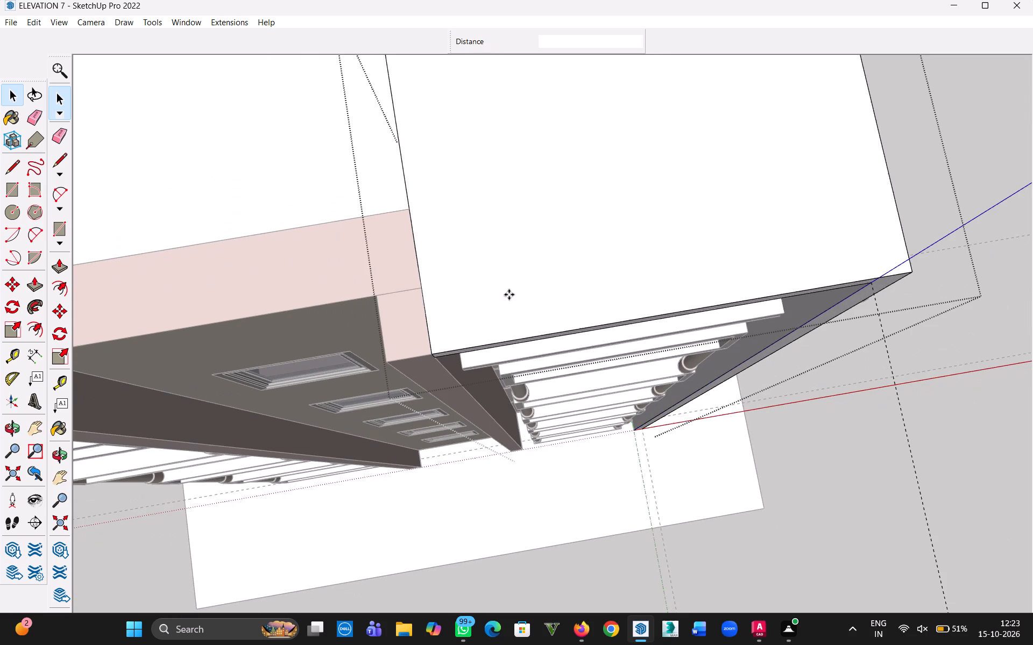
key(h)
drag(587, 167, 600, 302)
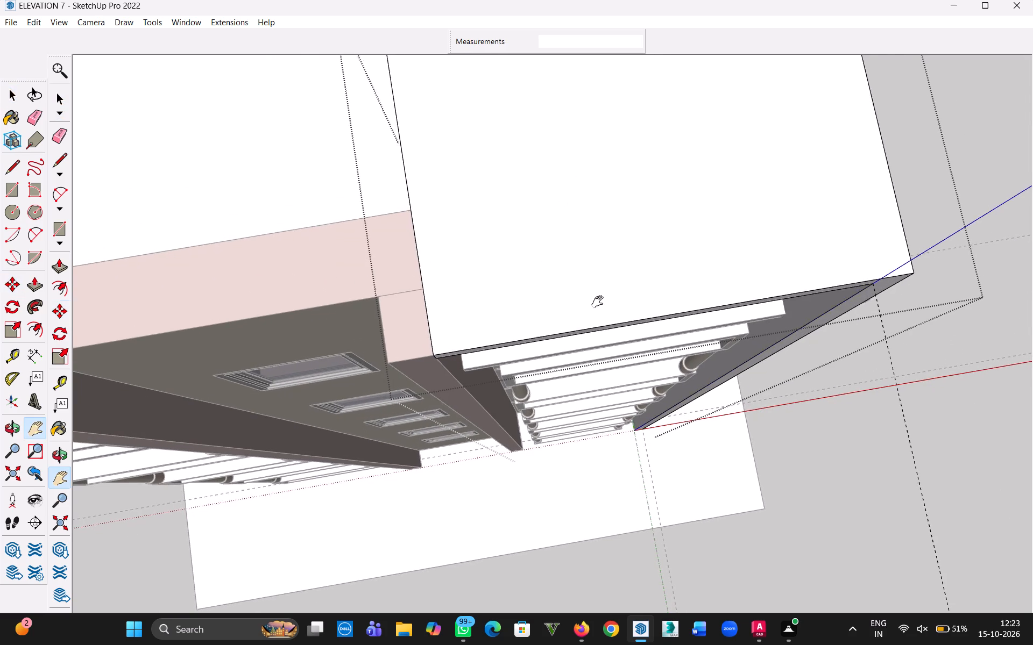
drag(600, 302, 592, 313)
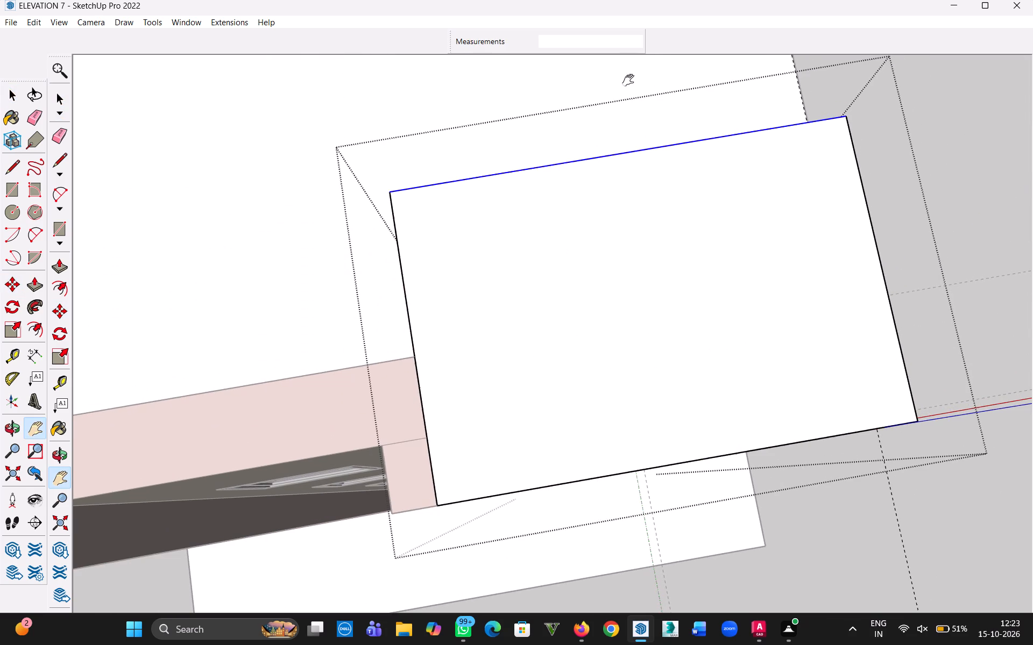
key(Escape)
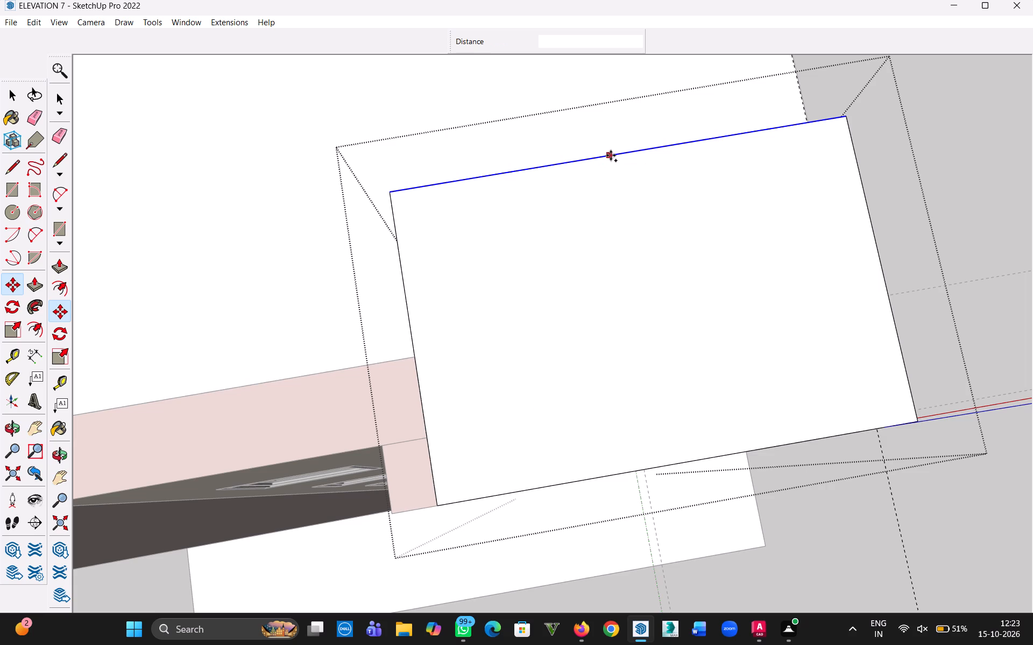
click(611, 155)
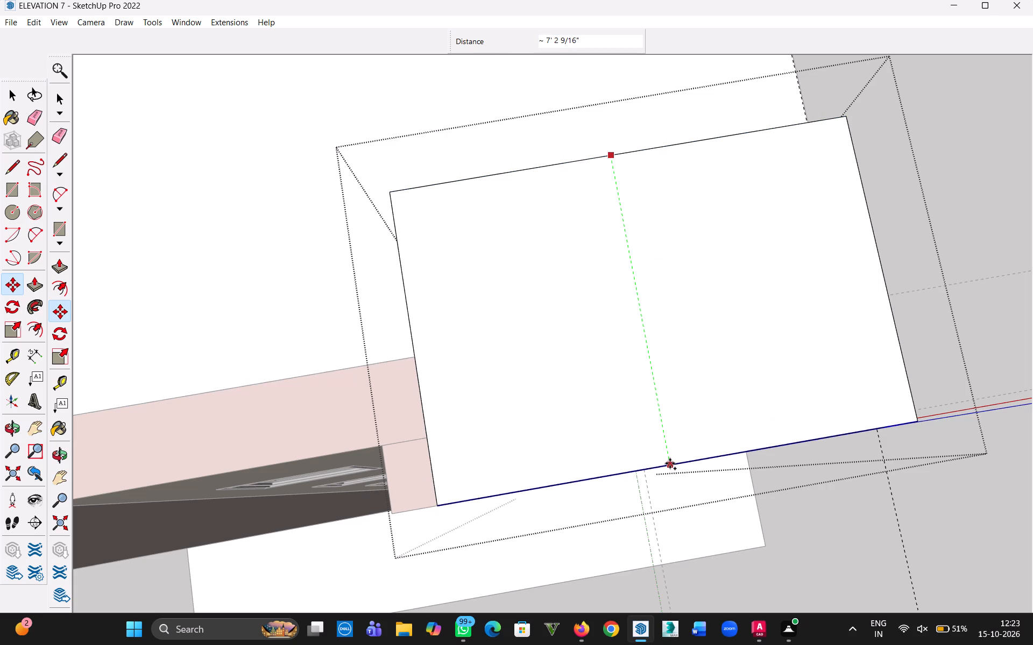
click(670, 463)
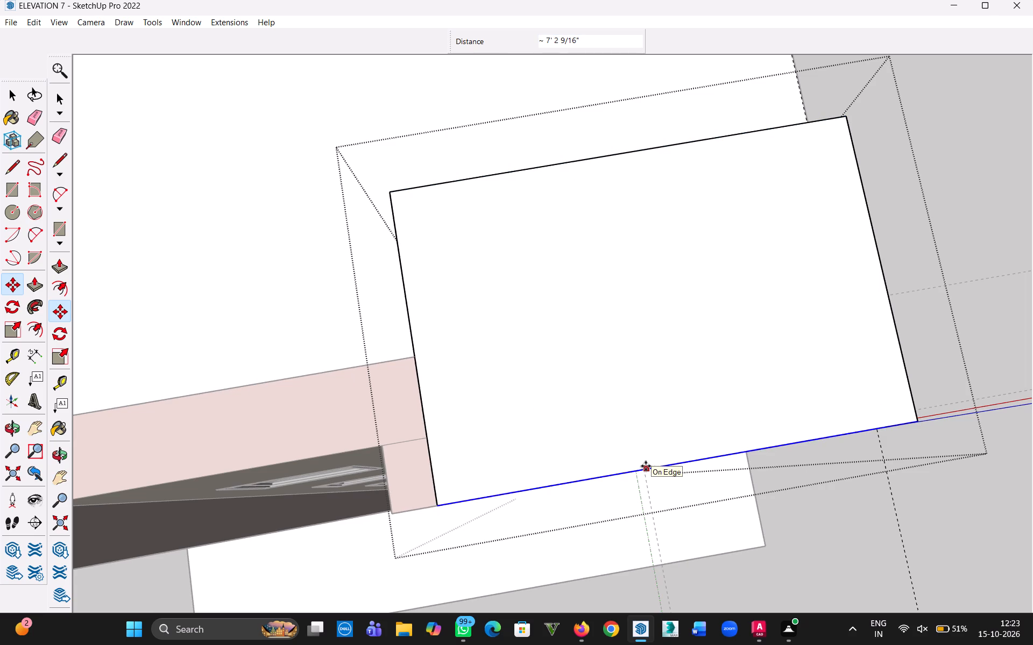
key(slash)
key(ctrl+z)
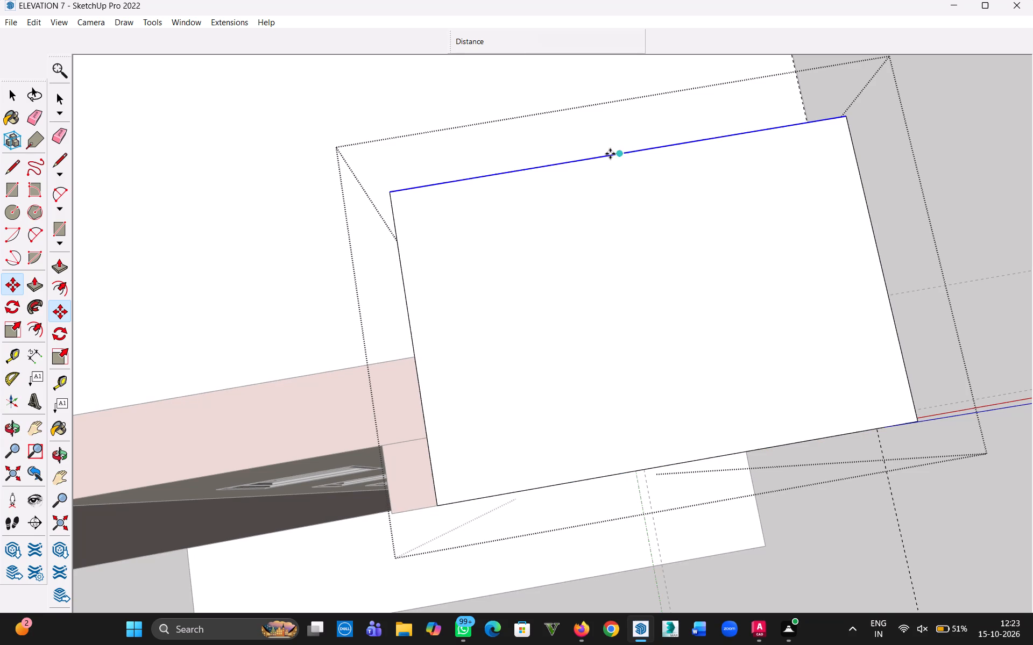
Copy the top slab's rear edge and front edge 7" inward to form two border bands.
key(m)
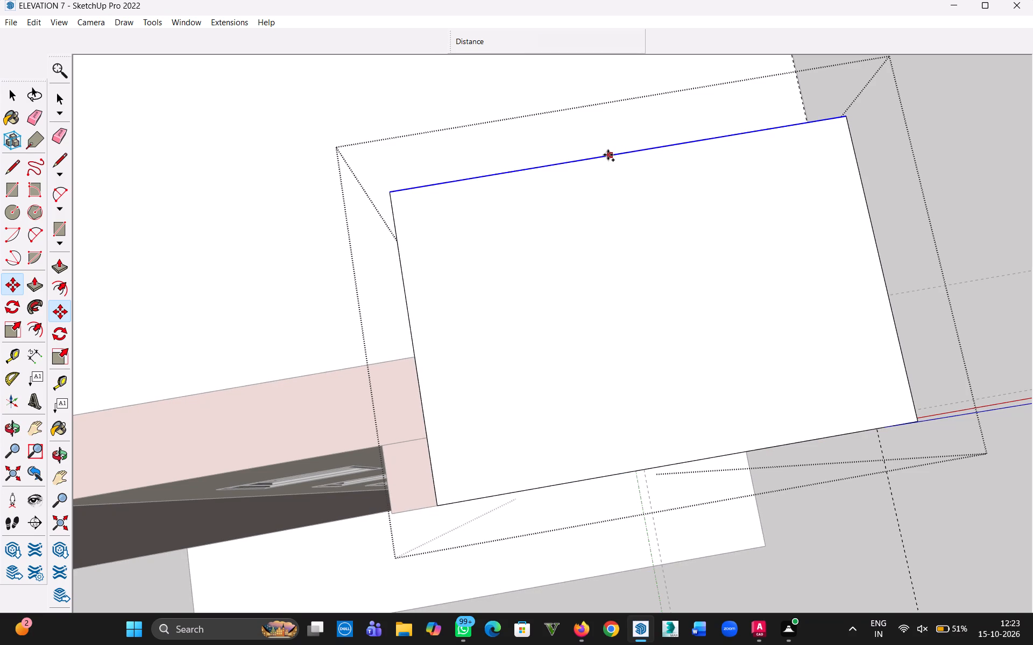
click(608, 155)
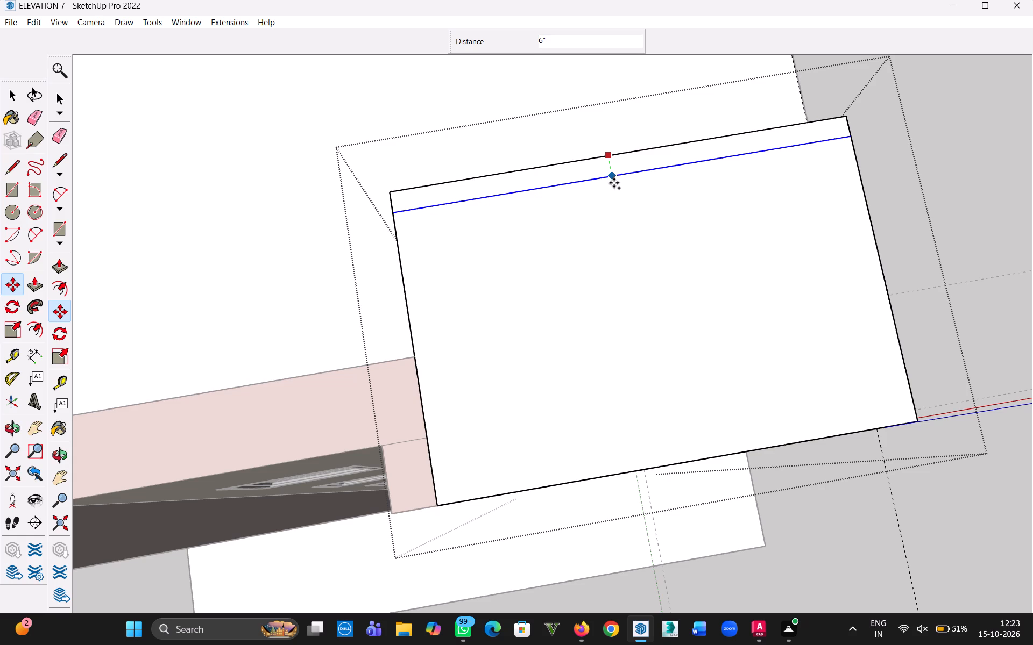
text(7")
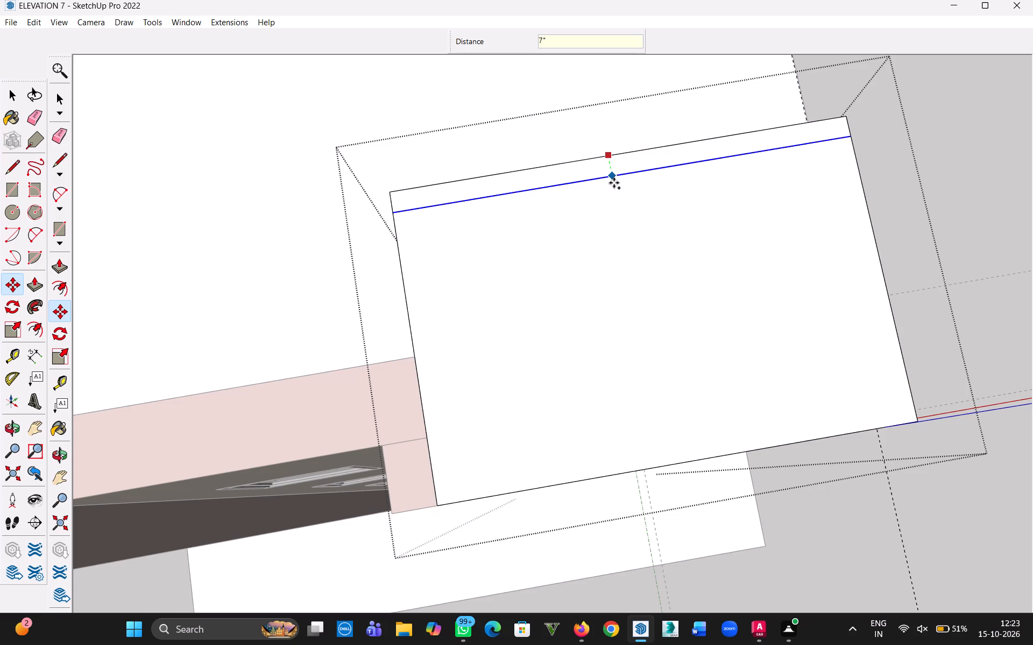
key(Return)
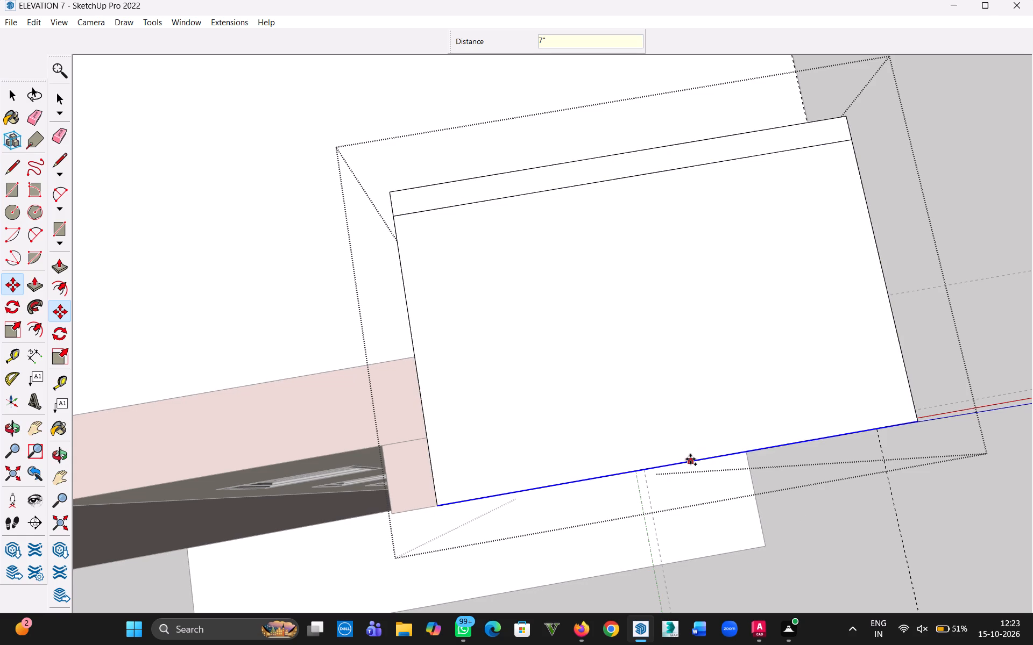
click(690, 459)
key(7)
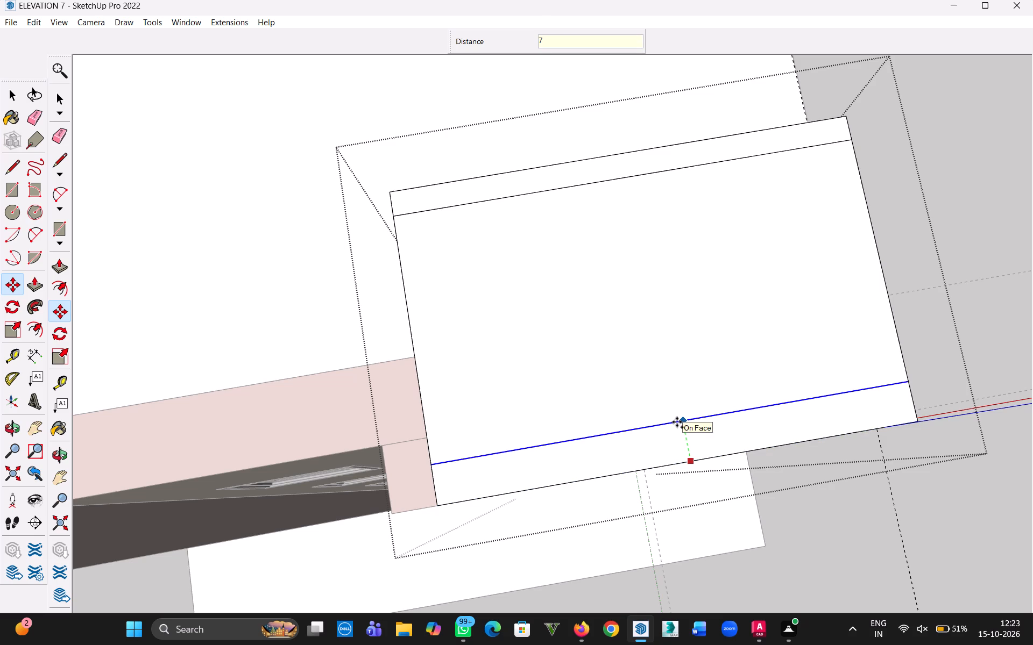
key(shift+quotedbl)
key(Return)
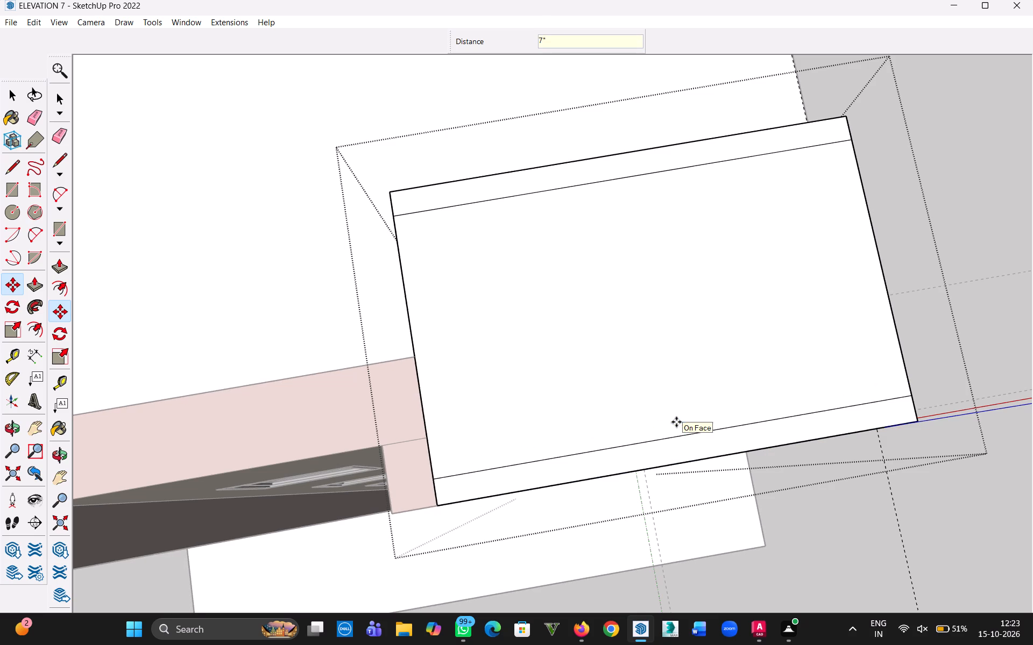
Copy the side edge between the border bands 10' 9" to the opposite side and divide the span into 20 equal strips.
click(13, 88)
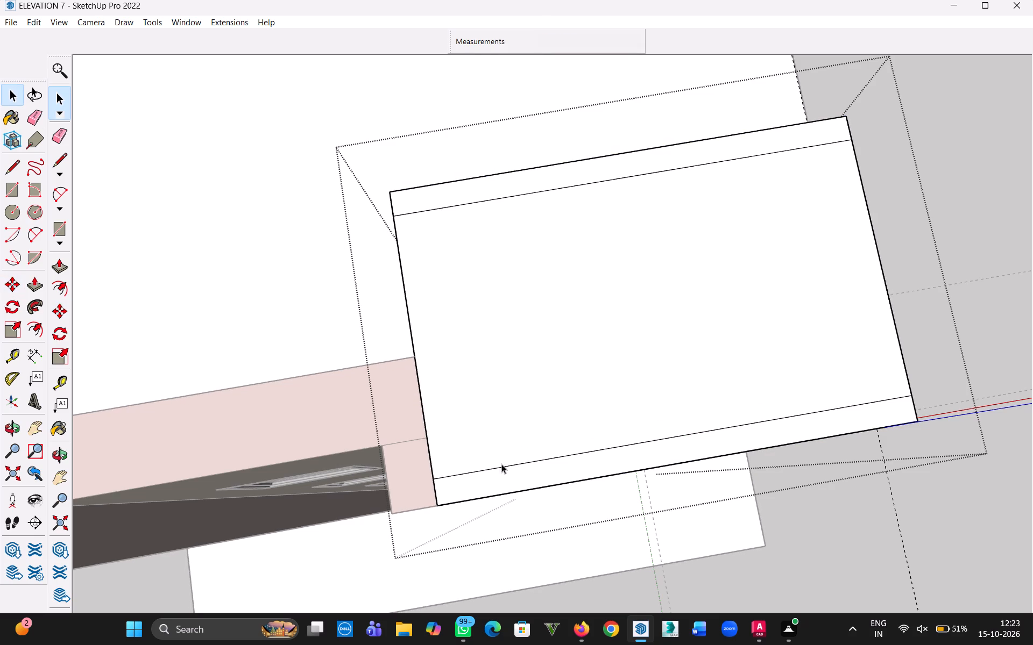
click(425, 417)
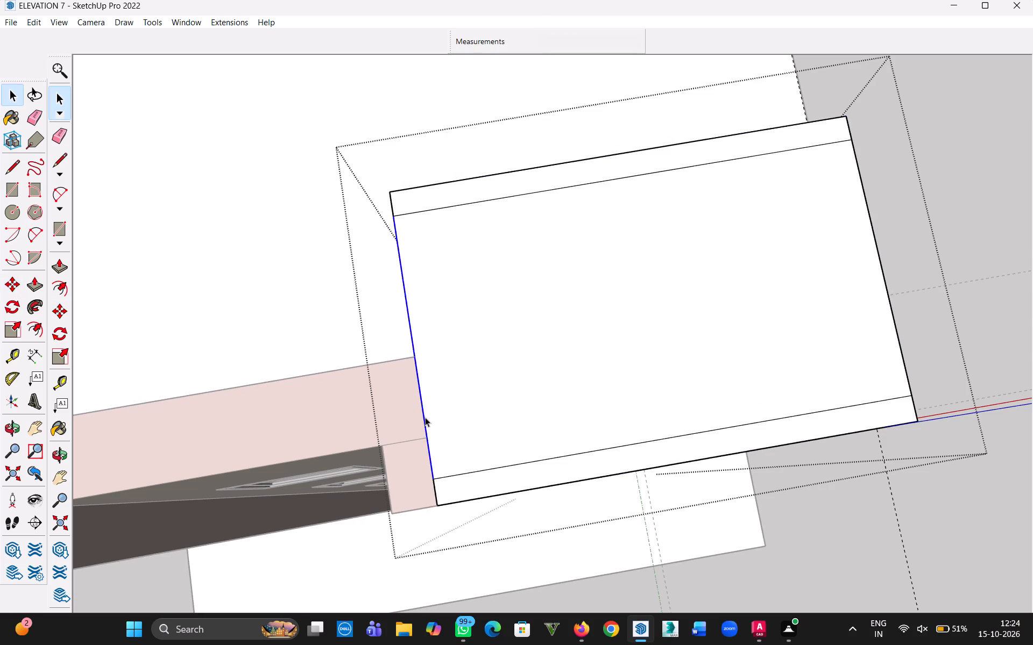
key(m)
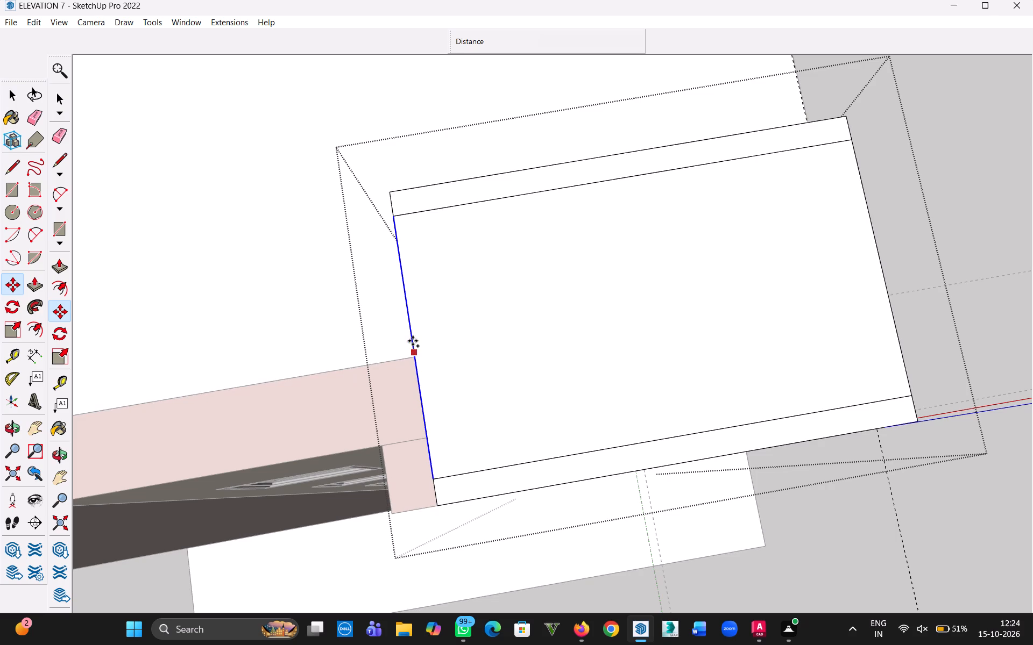
click(412, 345)
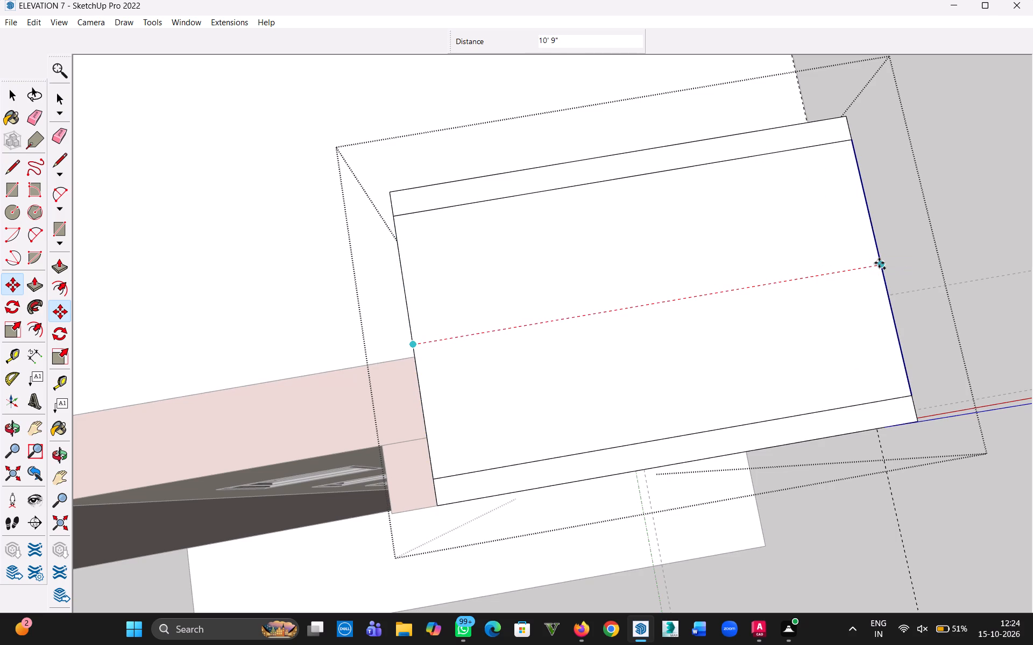
click(879, 263)
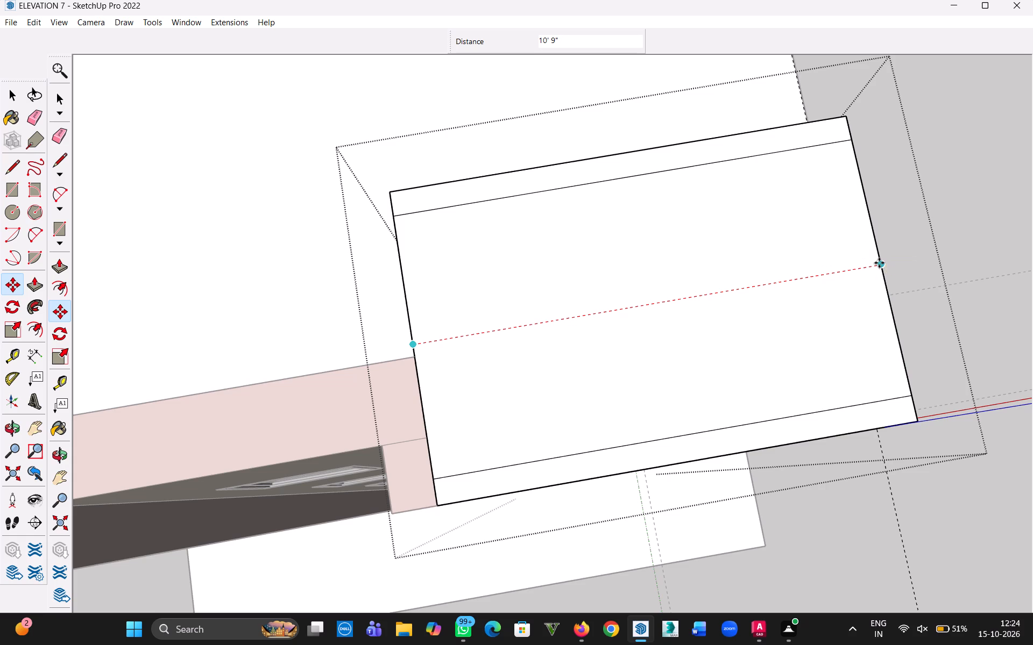
key(slash)
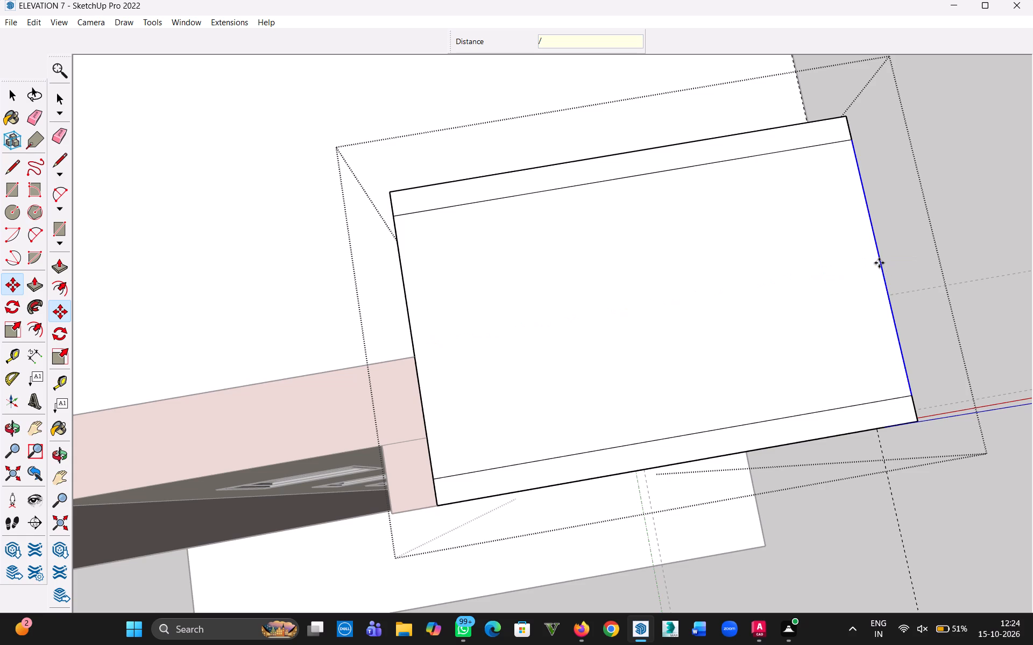
text(20)
key(Return)
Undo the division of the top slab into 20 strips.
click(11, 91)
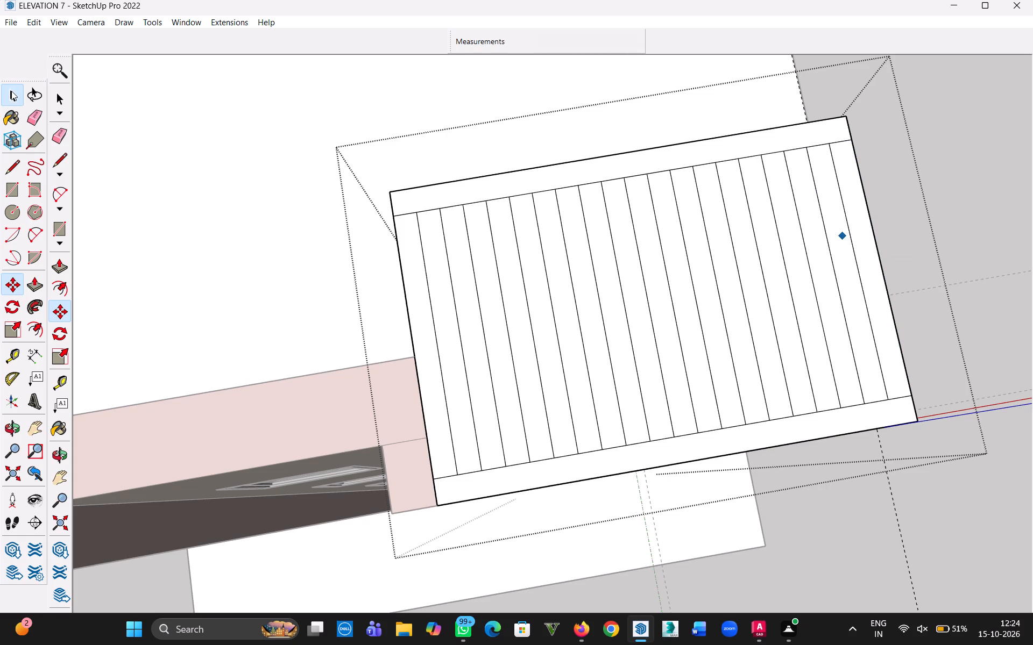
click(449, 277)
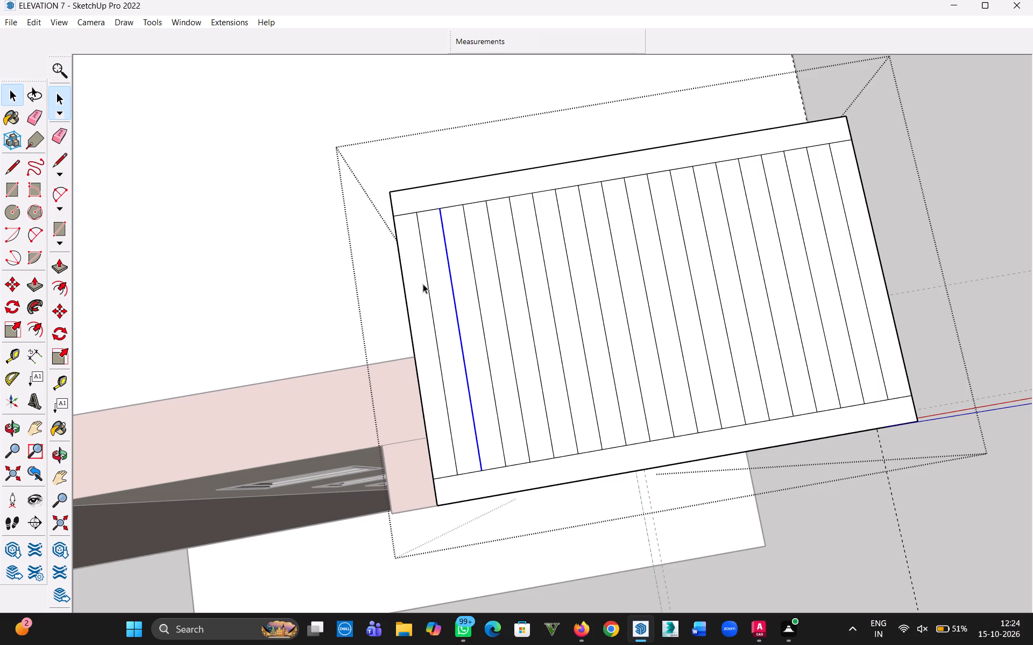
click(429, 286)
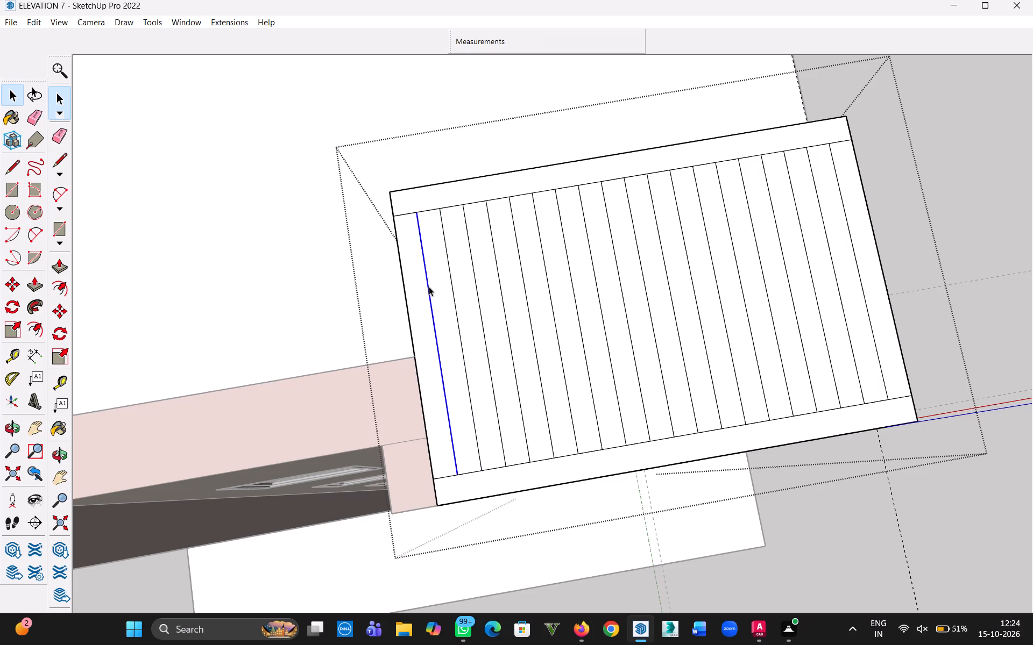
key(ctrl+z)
Copy the side edge between the border bands 10' 9" to the opposite side and divide the span into 40 equal strips.
click(407, 310)
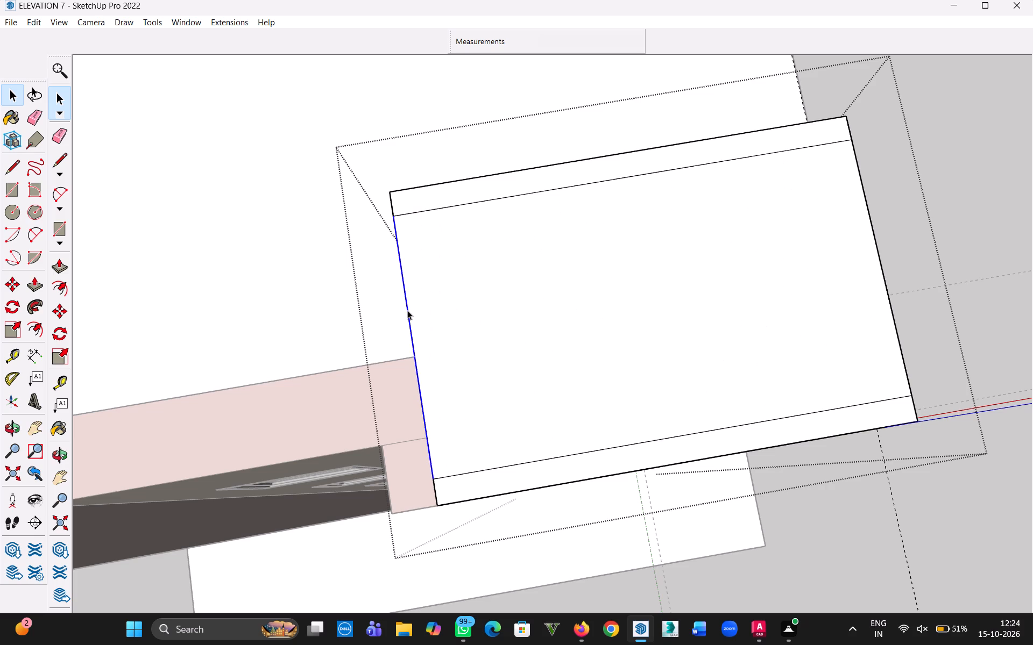
key(m)
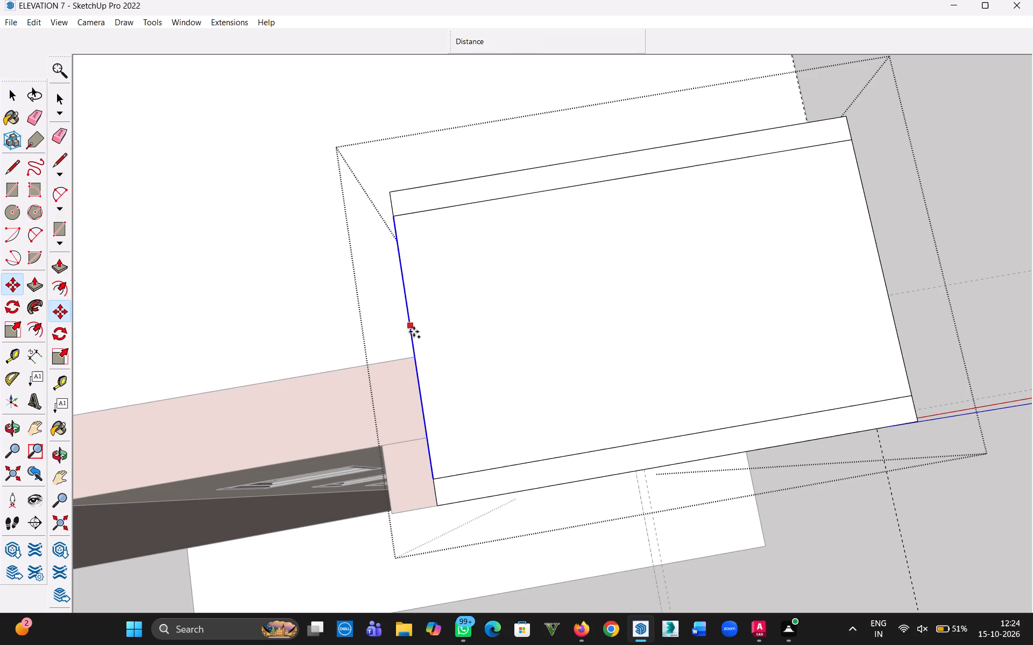
click(413, 339)
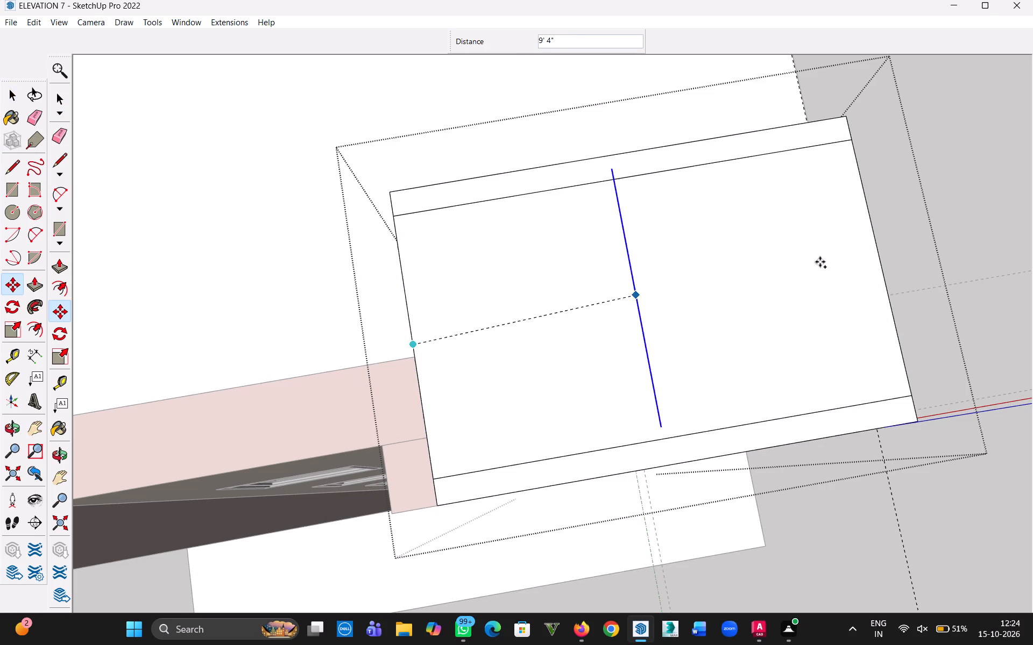
click(878, 266)
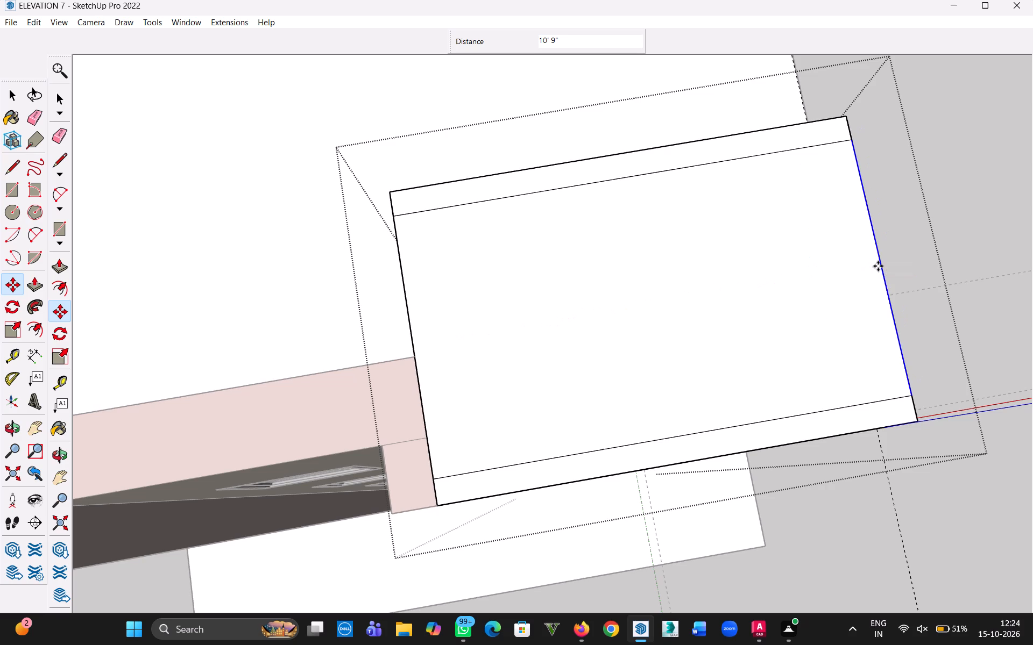
key(slash)
text(40)
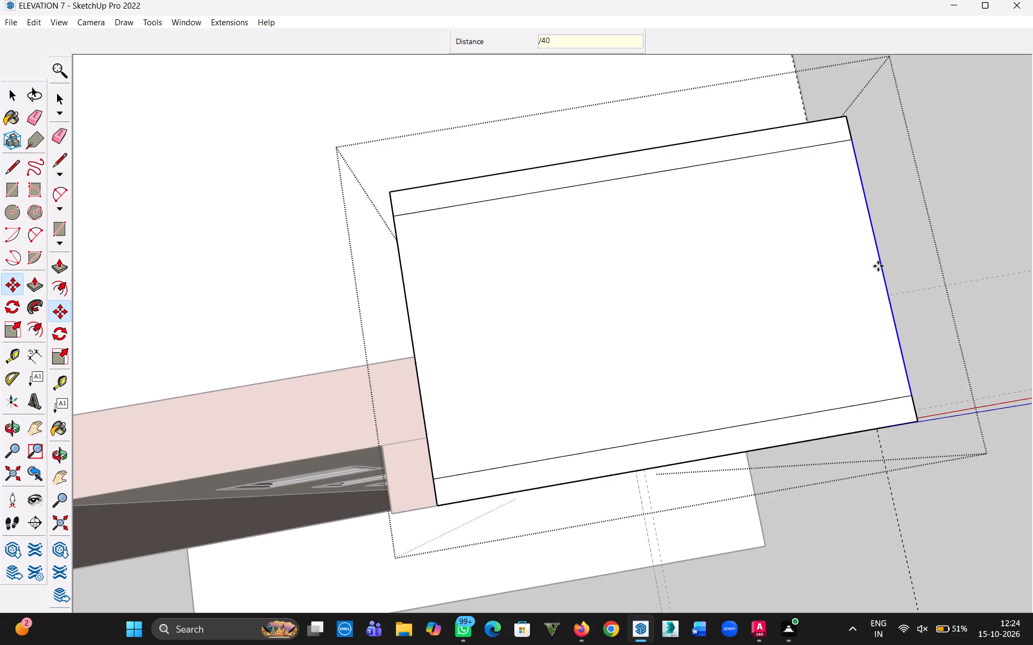
key(Return)
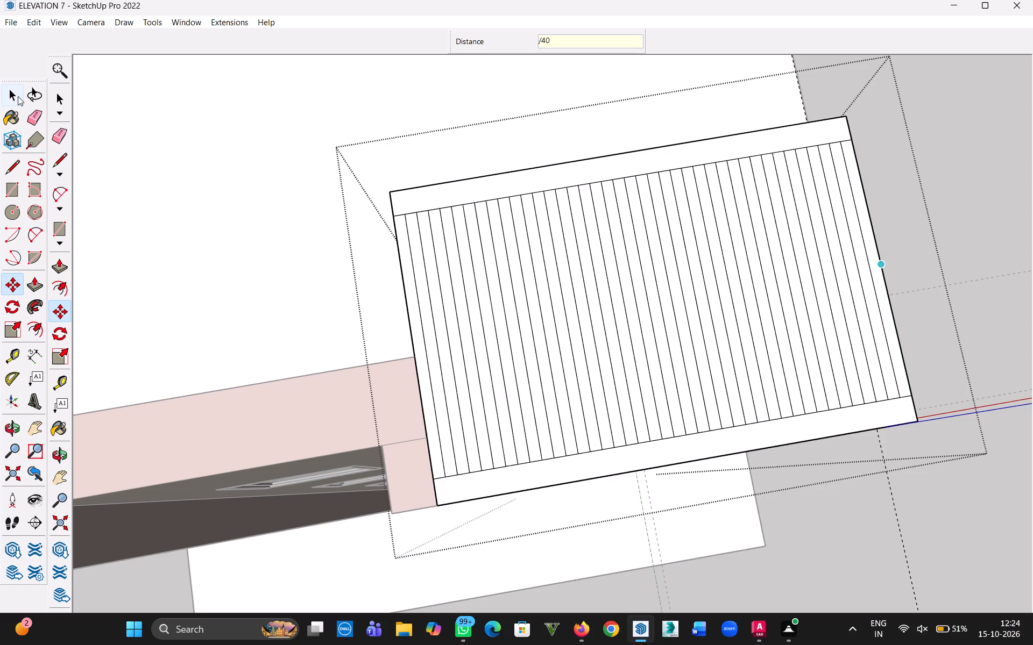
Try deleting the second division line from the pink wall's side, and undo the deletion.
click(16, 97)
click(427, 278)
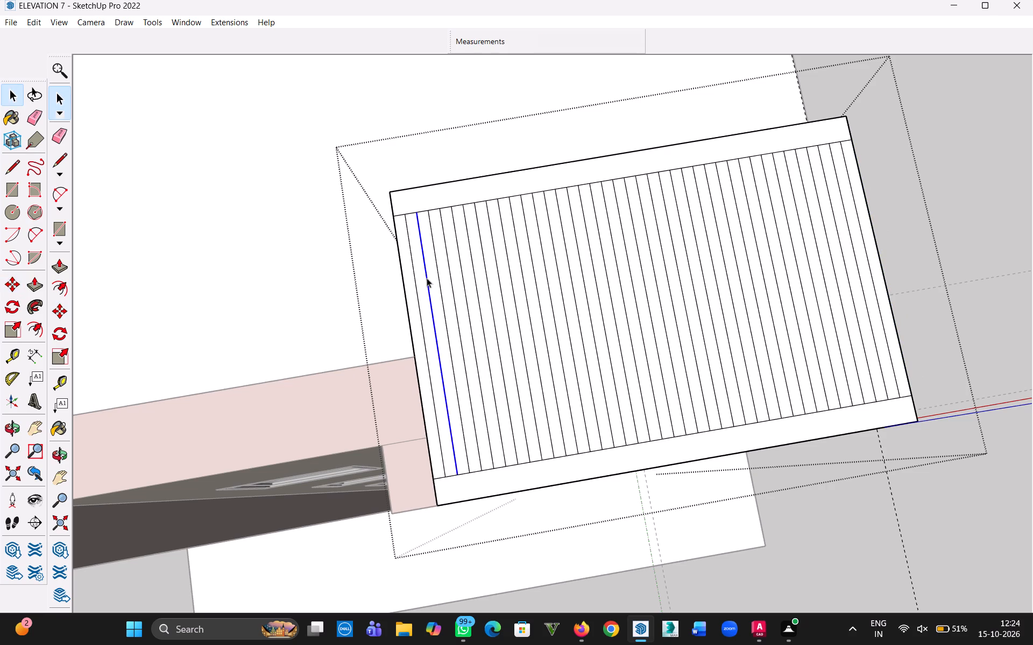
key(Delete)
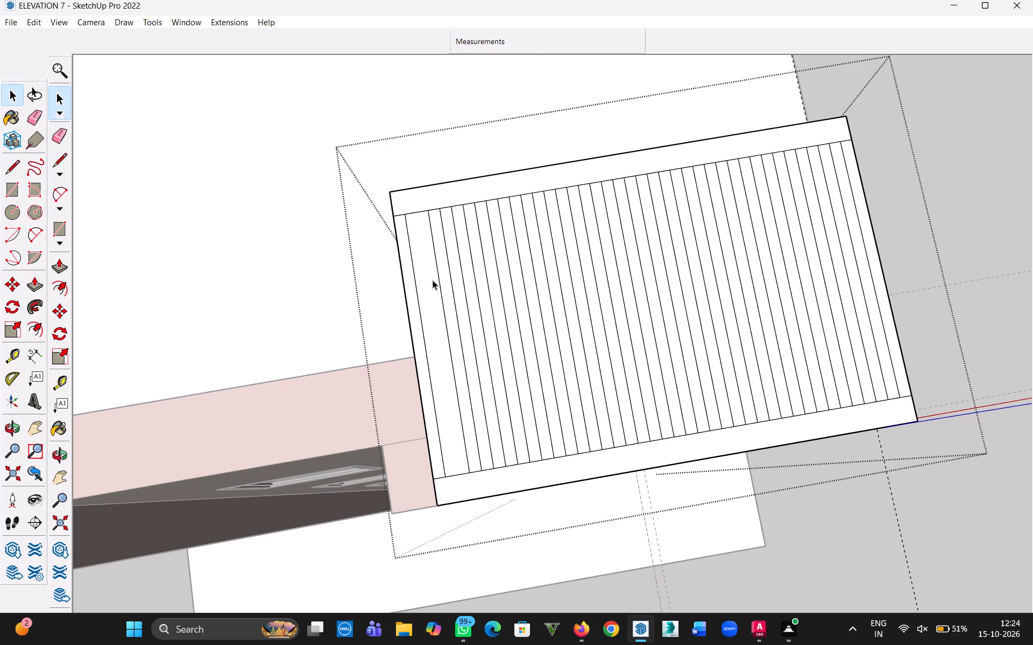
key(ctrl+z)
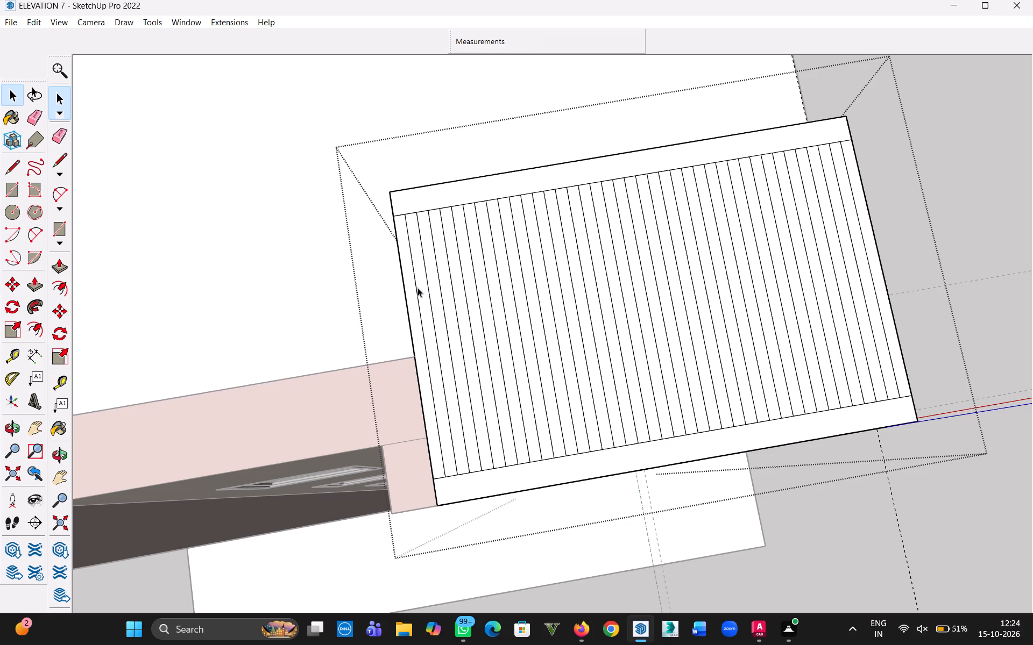
Erase every other division line over the first half of the slab, starting with the first line beside the pink wall.
click(418, 288)
key(Delete)
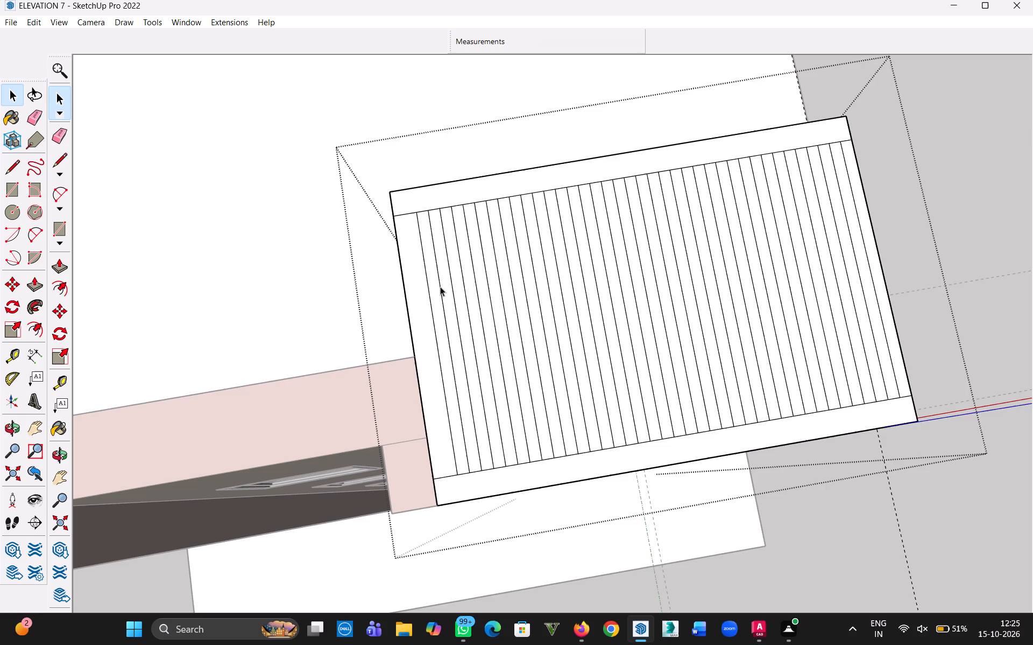
key(e)
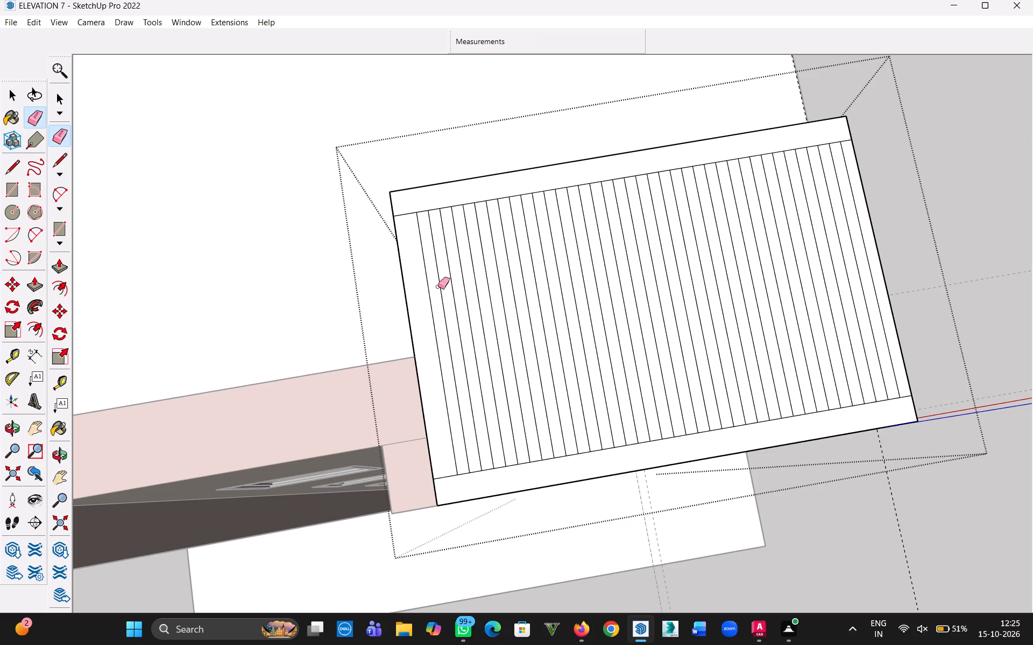
click(440, 286)
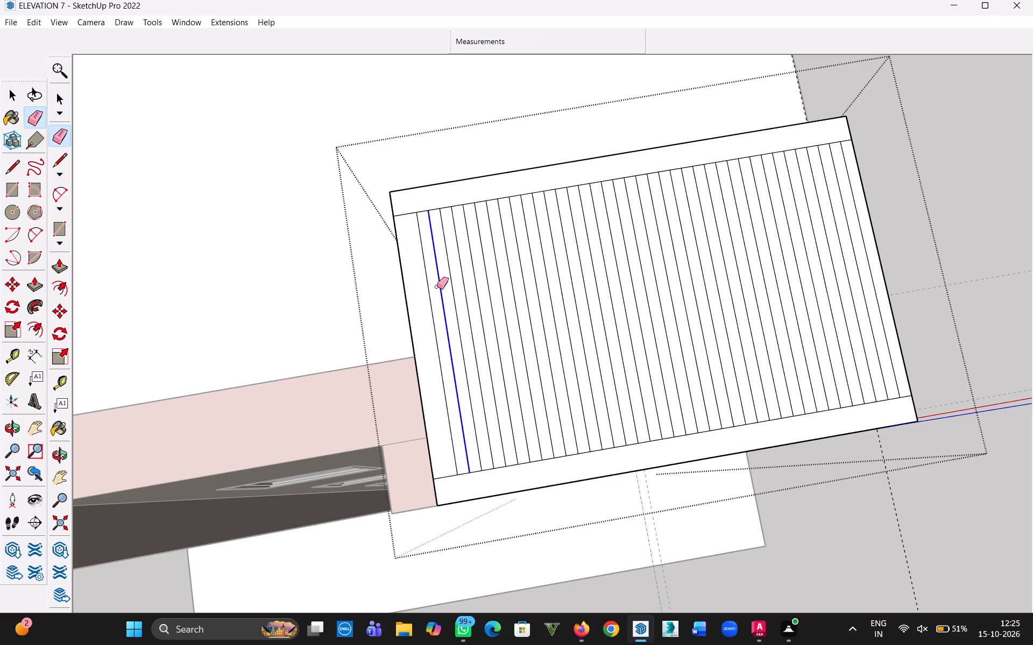
click(463, 275)
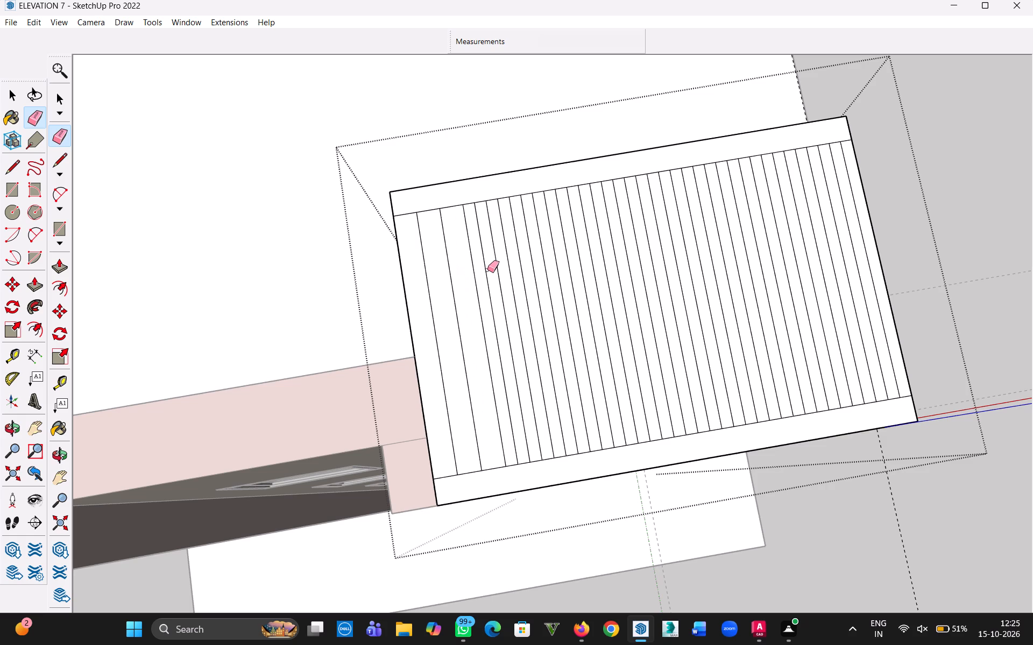
drag(489, 270, 479, 270)
drag(513, 265, 506, 266)
drag(534, 266, 527, 267)
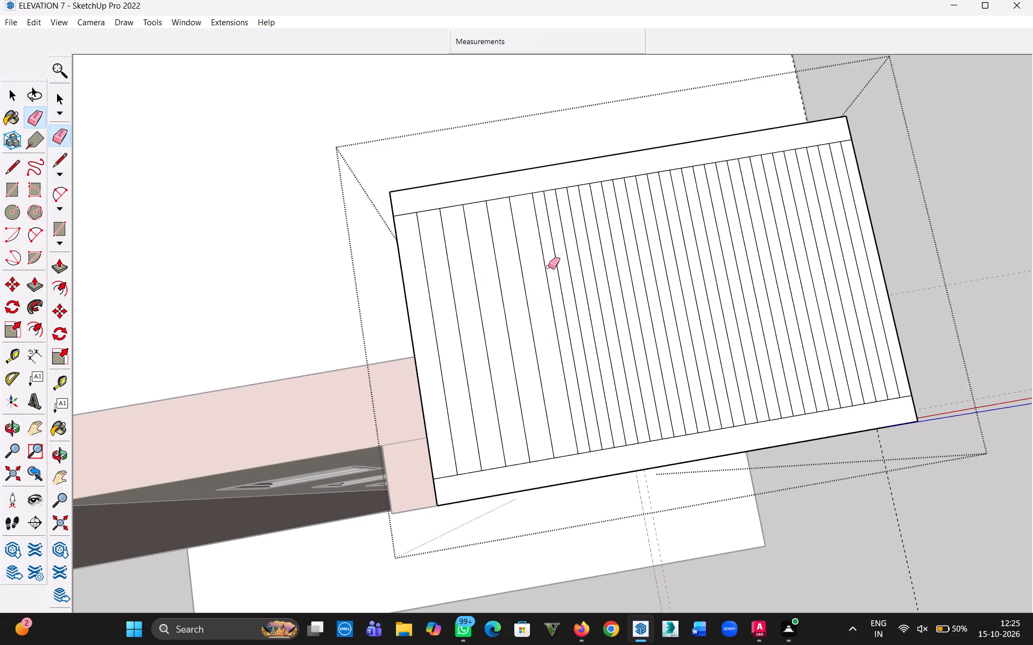
drag(558, 269, 553, 269)
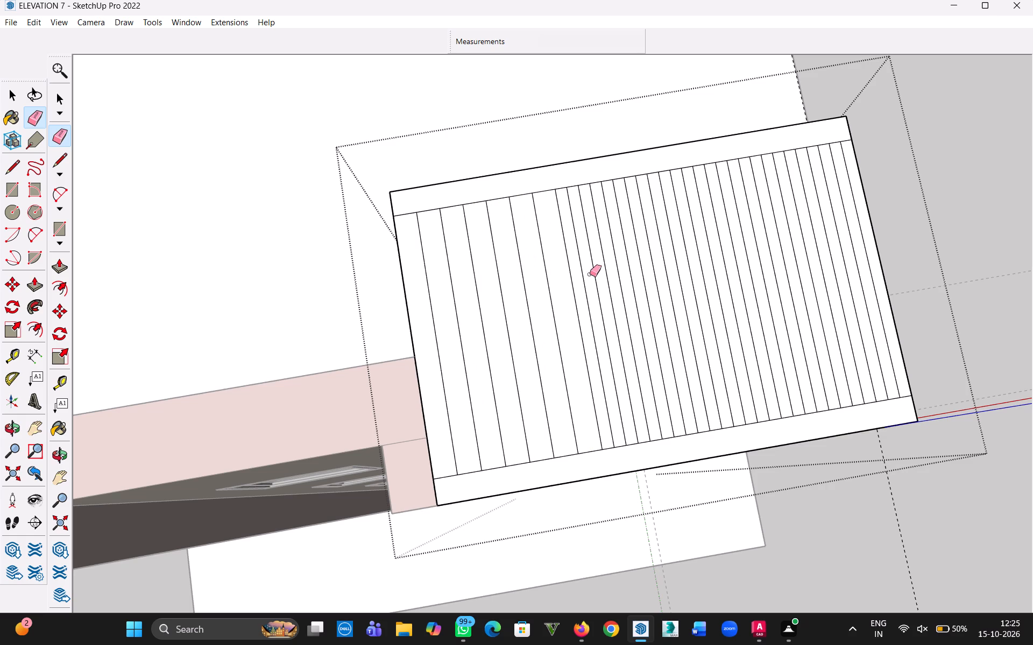
click(583, 274)
drag(609, 273, 602, 273)
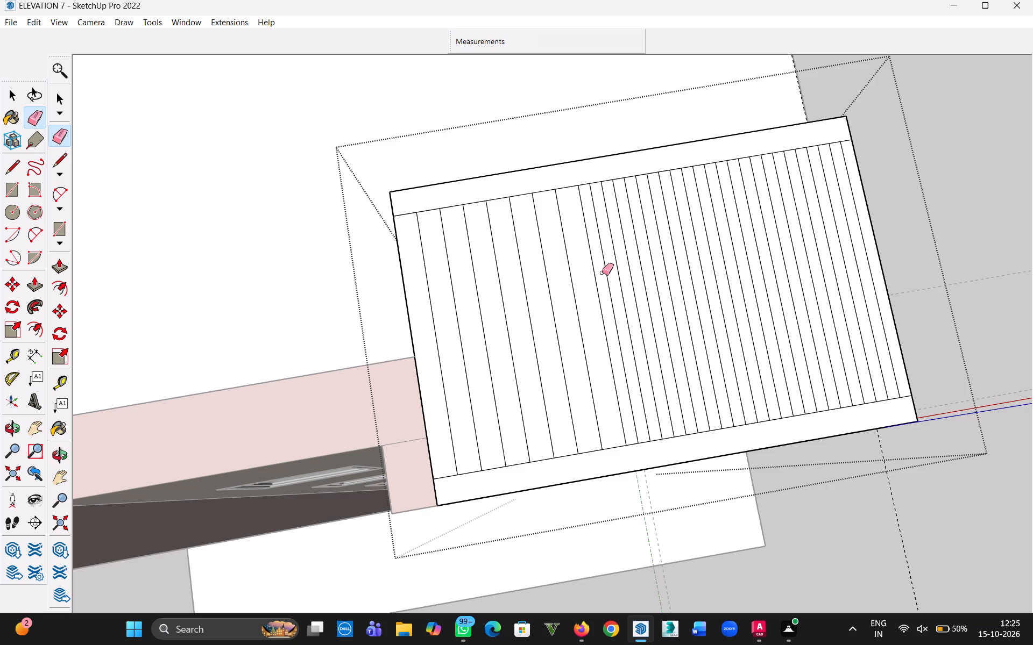
drag(602, 273, 600, 273)
drag(633, 275, 627, 275)
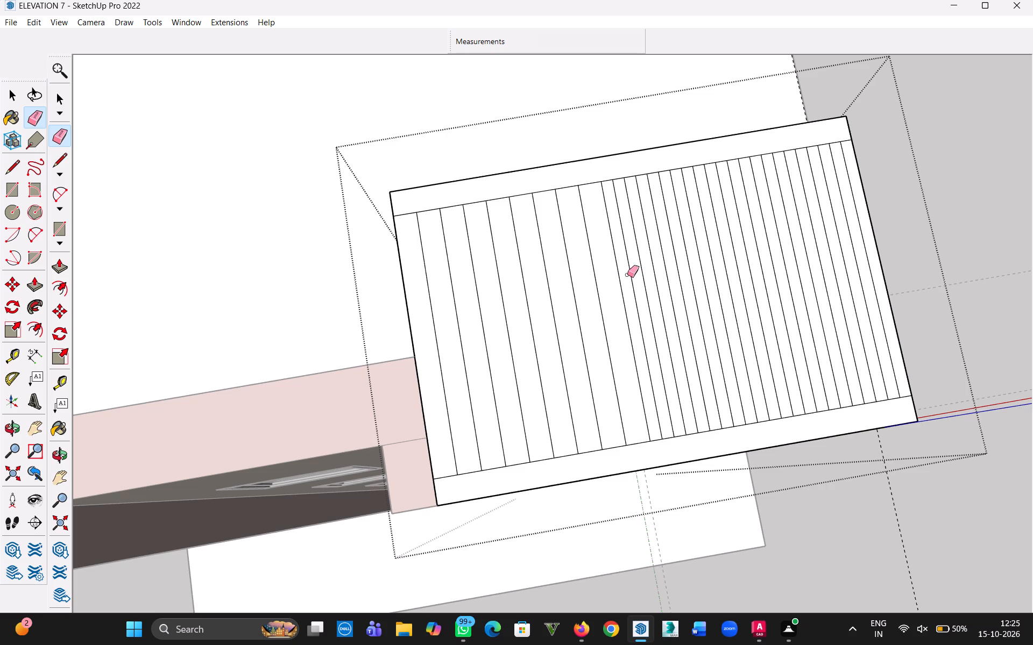
drag(627, 275, 626, 275)
Erase every other division line over the remaining half of the slab, up to the far side edge.
drag(655, 274, 648, 274)
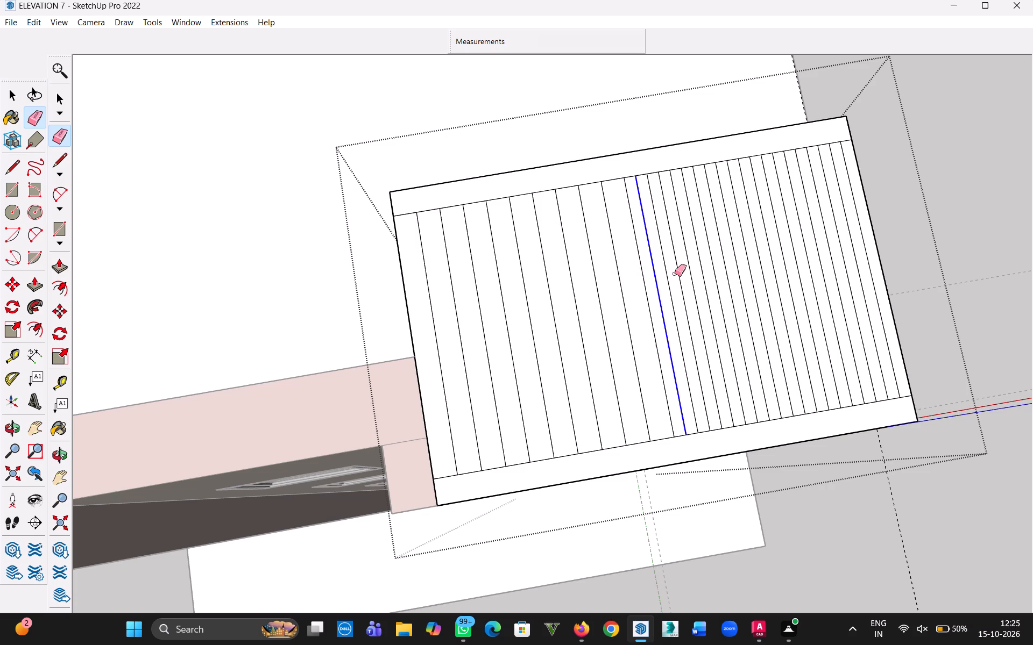
drag(683, 275, 674, 275)
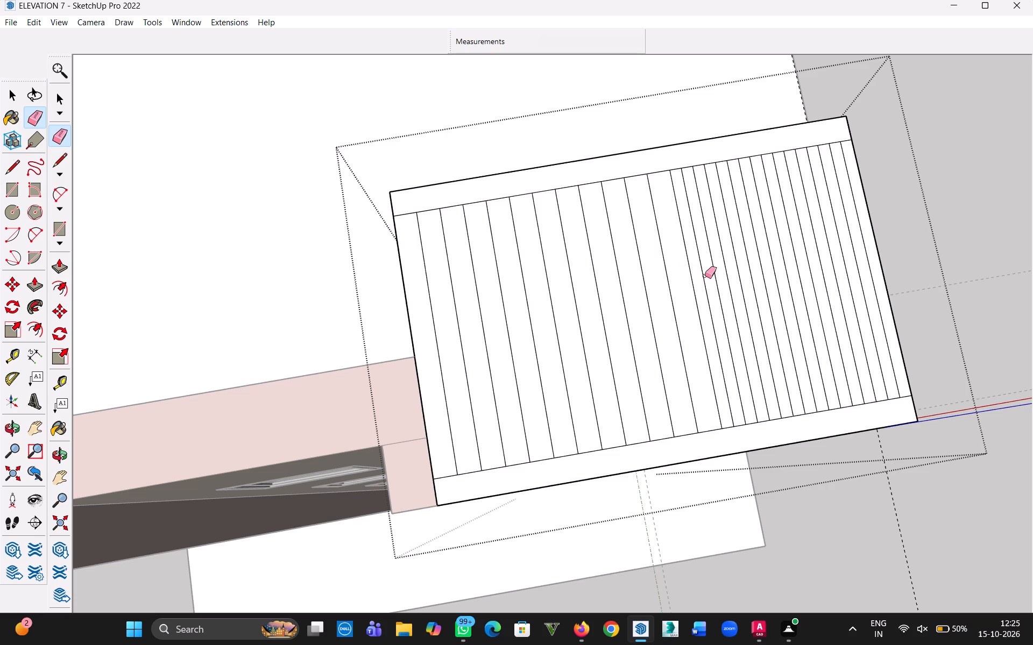
drag(705, 276, 698, 276)
drag(728, 276, 724, 276)
drag(724, 276, 723, 276)
drag(755, 278, 749, 279)
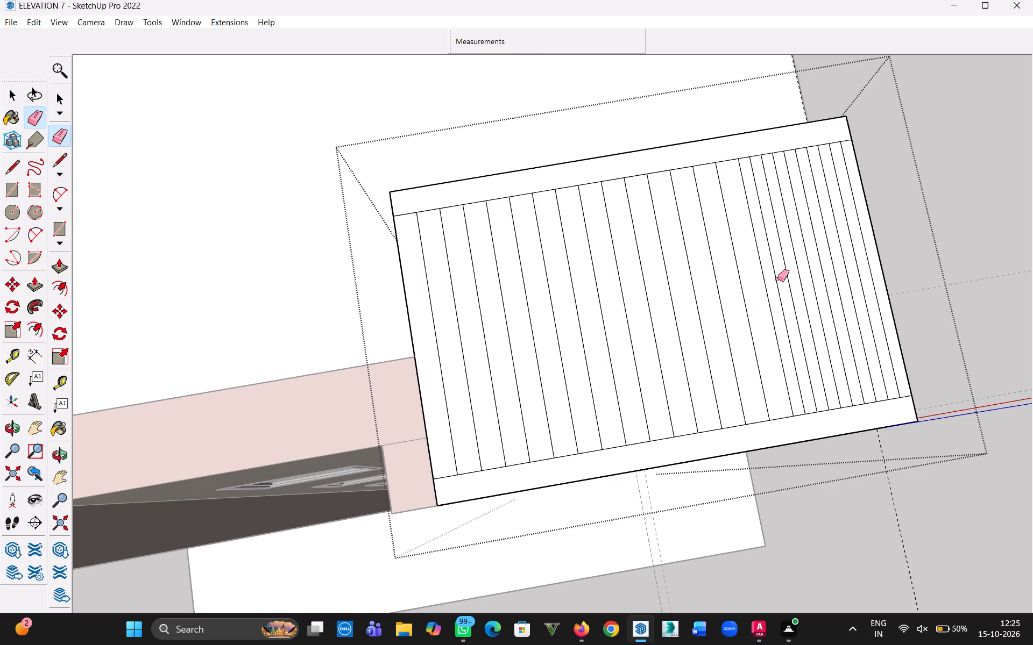
drag(777, 279, 773, 279)
click(800, 278)
drag(826, 281, 819, 281)
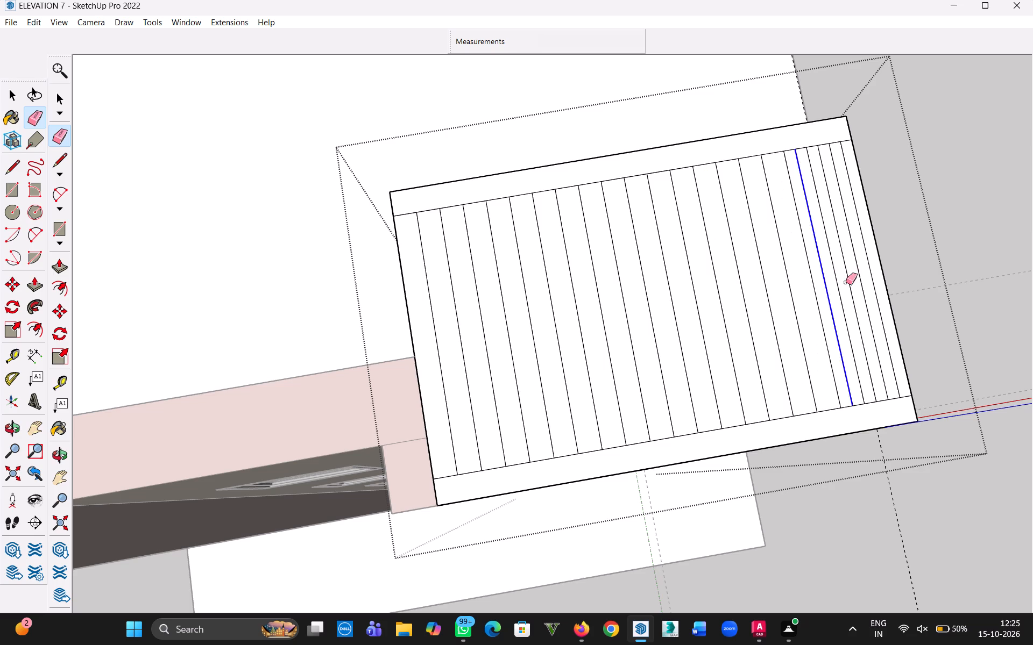
drag(851, 284, 846, 284)
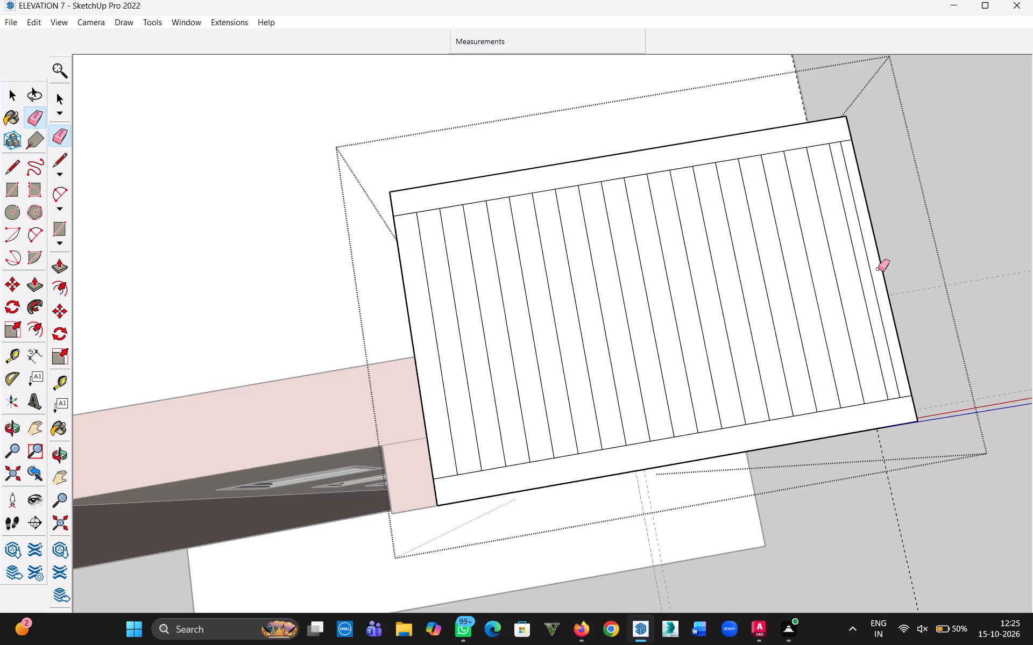
drag(872, 272, 865, 272)
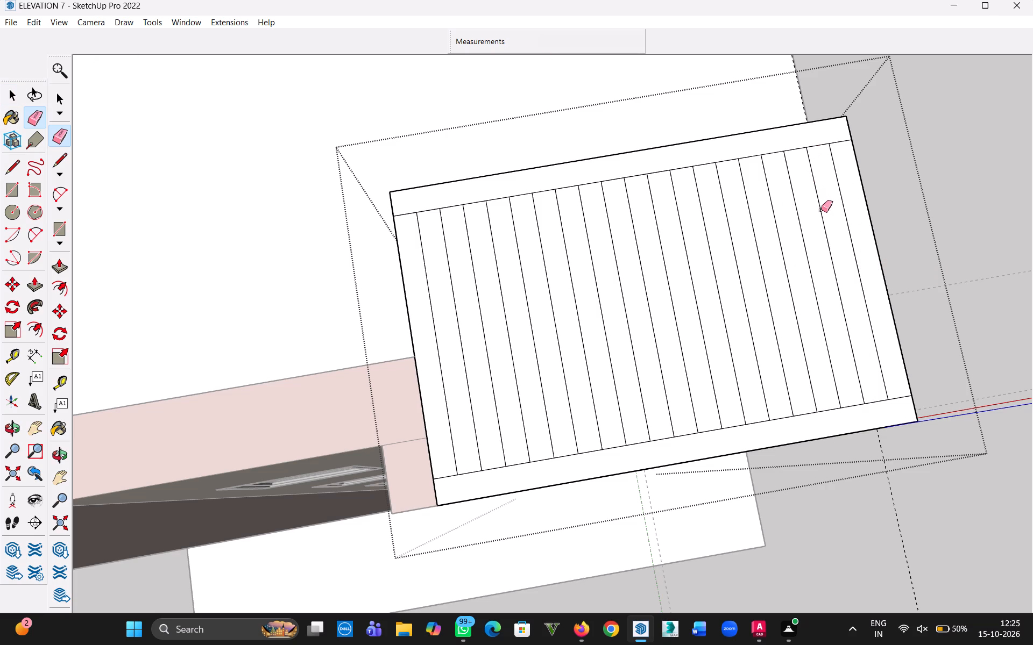
Erase the four short line segments between the two end strips and the border bands to merge them into one continuous frame.
scroll(822, 211, up, 2)
drag(843, 134, 841, 123)
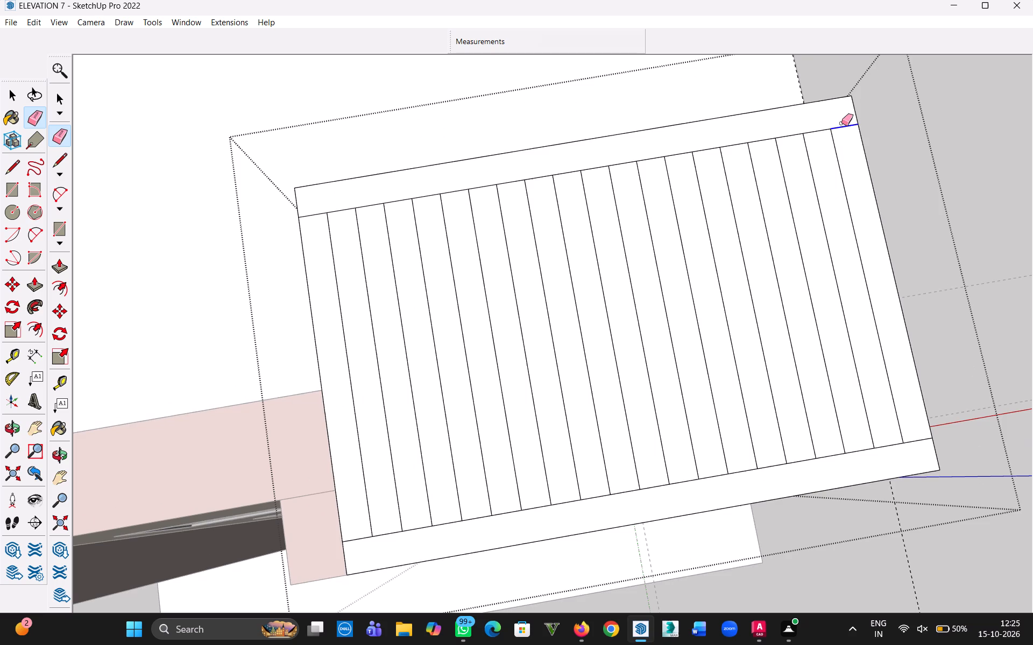
drag(841, 123, 840, 123)
drag(915, 439, 917, 453)
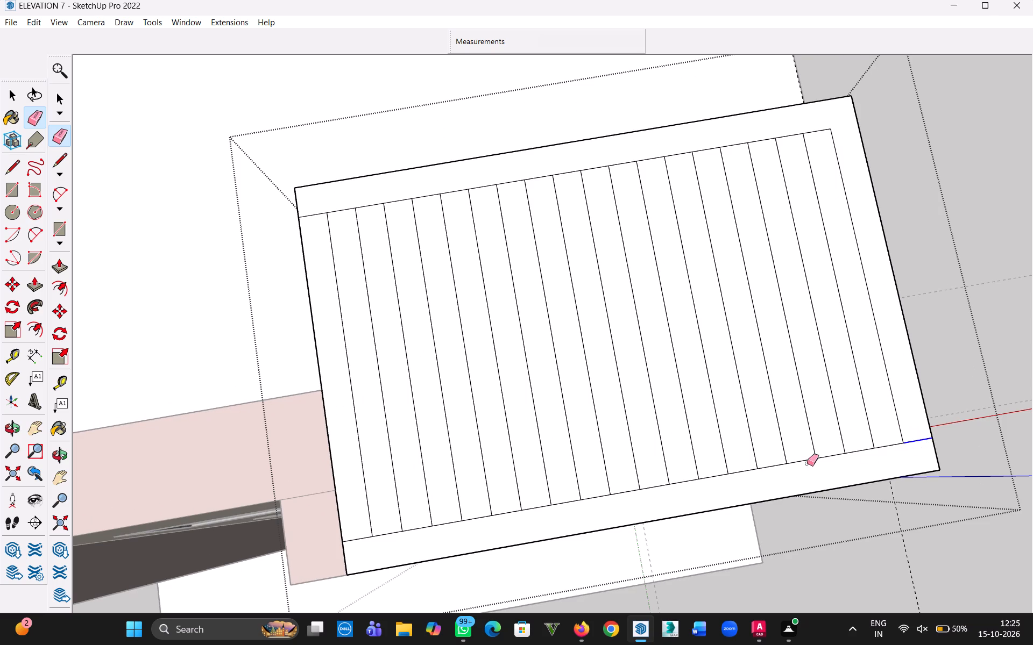
drag(356, 549, 355, 525)
drag(311, 209, 311, 234)
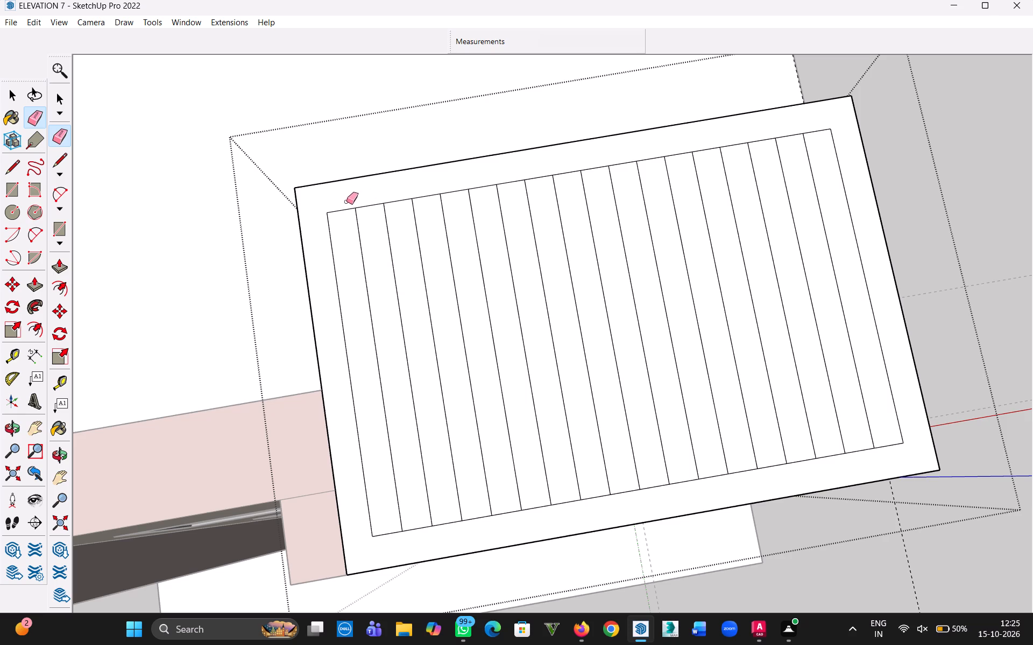
Erase the end segments of alternate strips starting with the second from the pink wall, along the slab's back edge plus the first two front ones.
drag(367, 200, 371, 232)
drag(409, 517, 416, 547)
drag(476, 531, 475, 526)
drag(475, 526, 470, 503)
drag(422, 190, 428, 217)
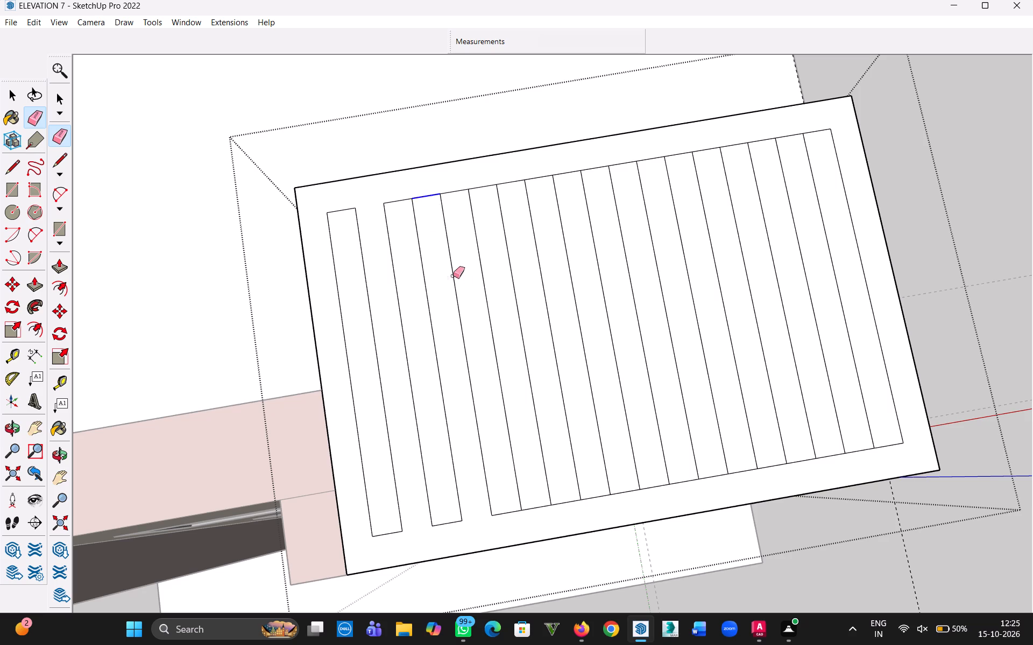
drag(477, 181, 481, 211)
drag(539, 171, 547, 202)
drag(594, 161, 600, 191)
drag(646, 154, 660, 183)
drag(699, 141, 708, 170)
drag(754, 134, 766, 166)
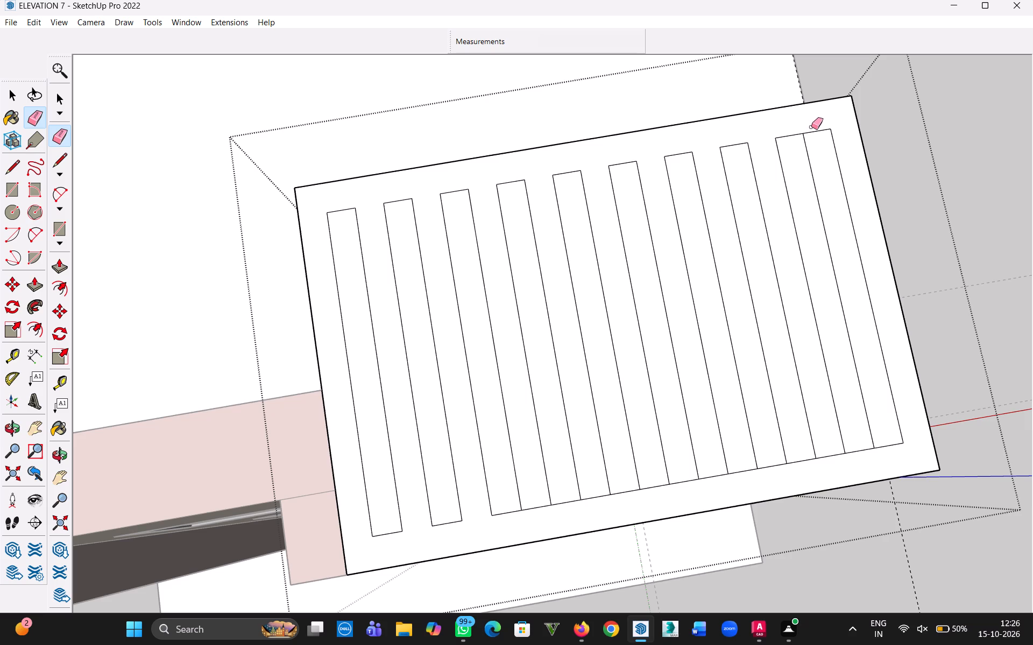
Erase the end segments and outer line of the last strip to merge it with the border at the far side edge.
drag(811, 127, 821, 163)
drag(852, 186, 840, 188)
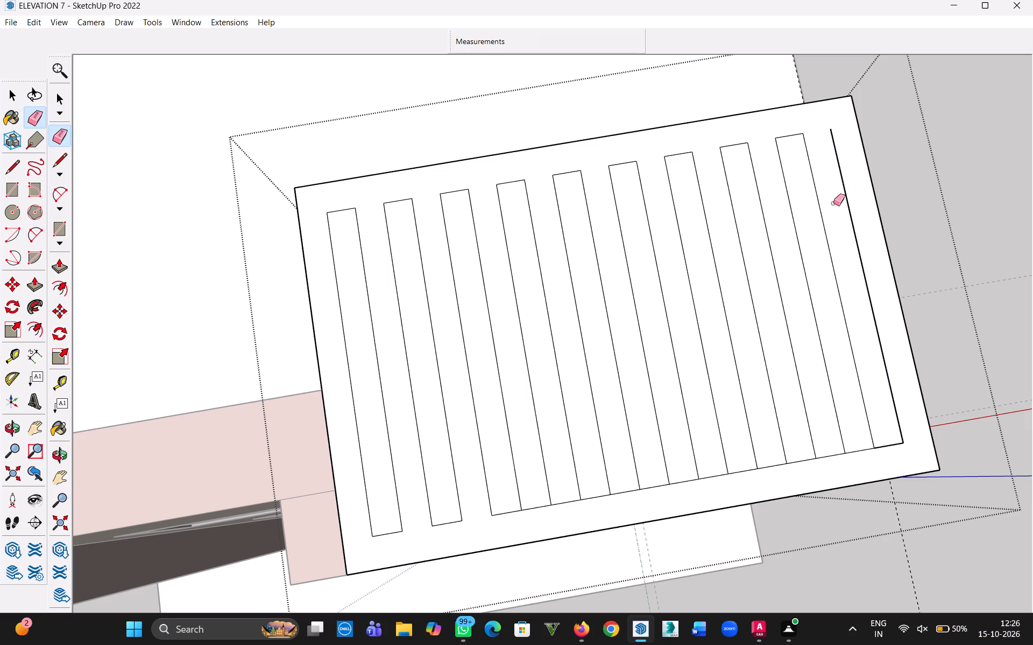
drag(891, 459, 881, 434)
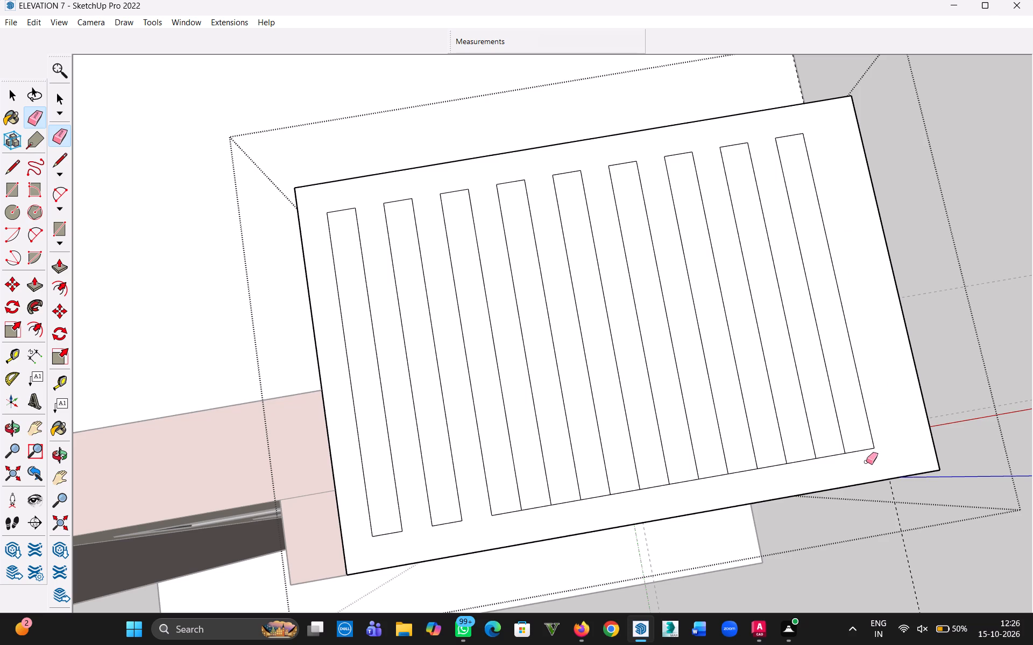
Erase the remaining front-edge end segments between the slot outlines, undoing the deletion of a slot's own end segment.
drag(861, 461, 852, 445)
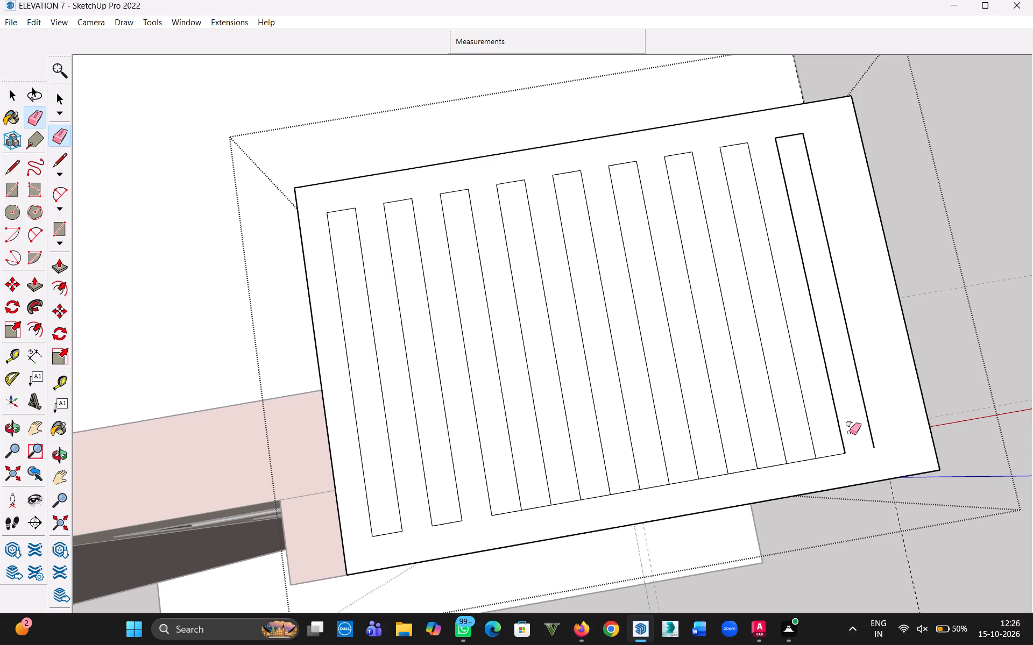
key(ctrl+z)
drag(825, 448, 832, 469)
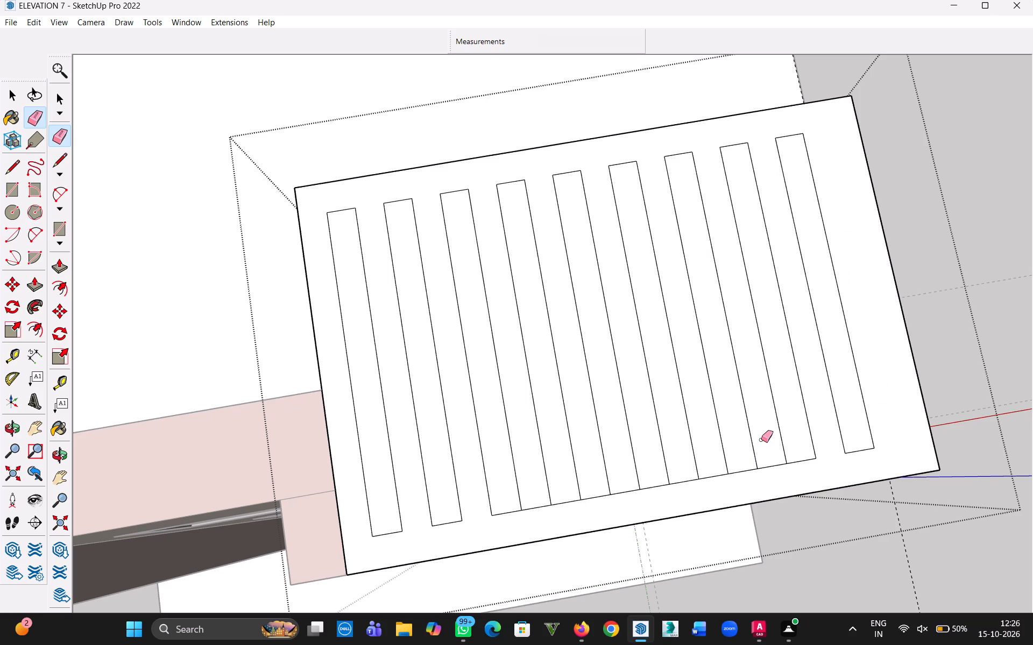
drag(765, 454, 775, 486)
drag(711, 471, 713, 491)
drag(657, 479, 660, 499)
drag(593, 489, 595, 507)
drag(535, 498, 540, 519)
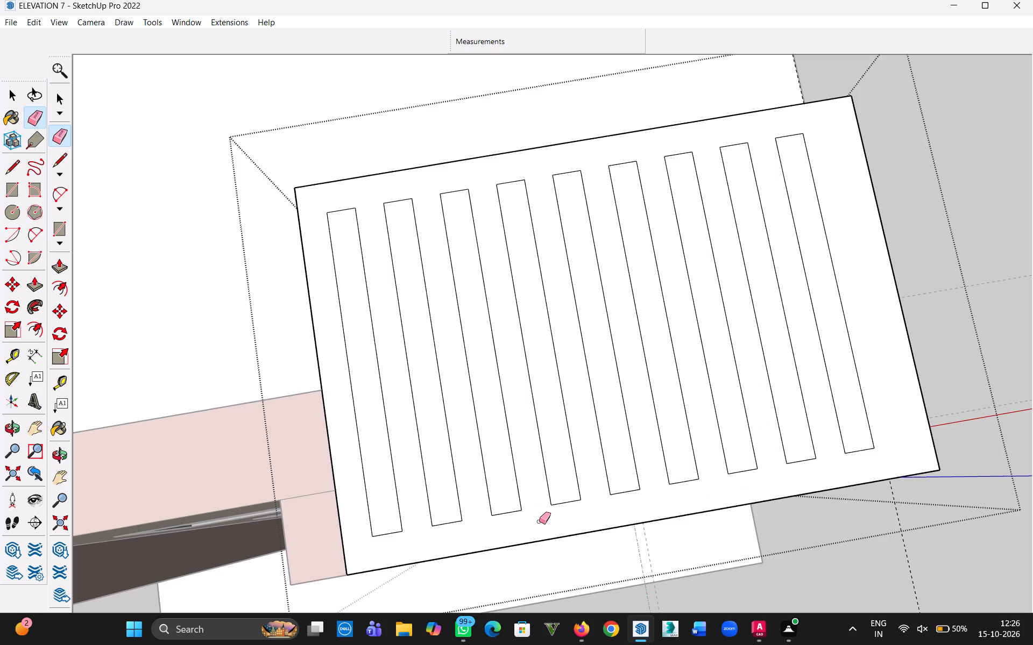
click(13, 94)
Push the slot face nearest the pink wall 6" down to cut an opening through the slab.
middle_drag(389, 472, 389, 467)
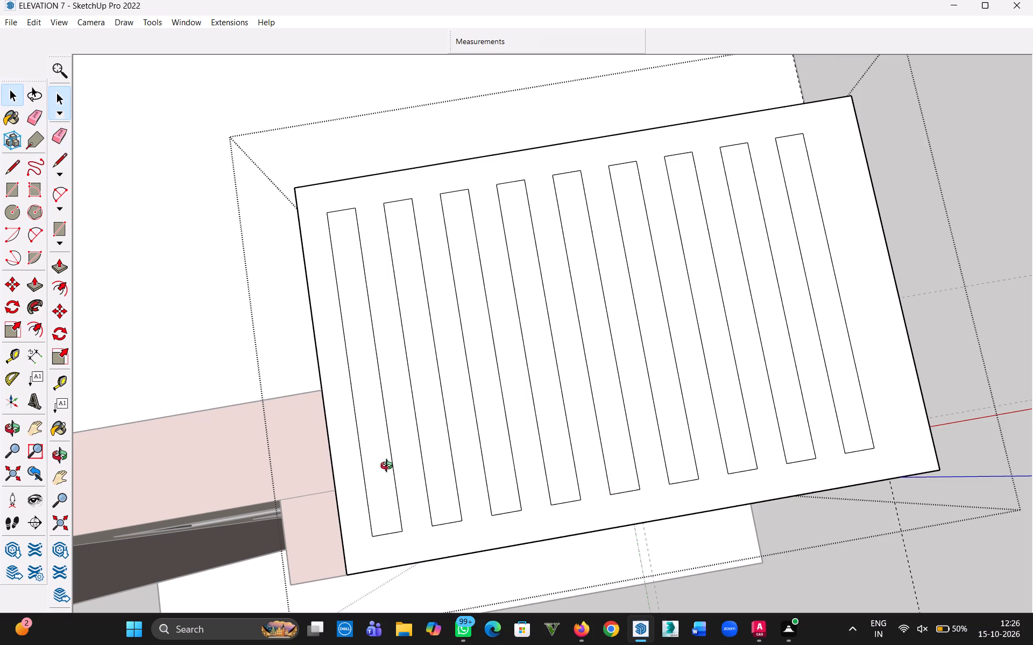
middle_drag(389, 467, 383, 225)
key(p)
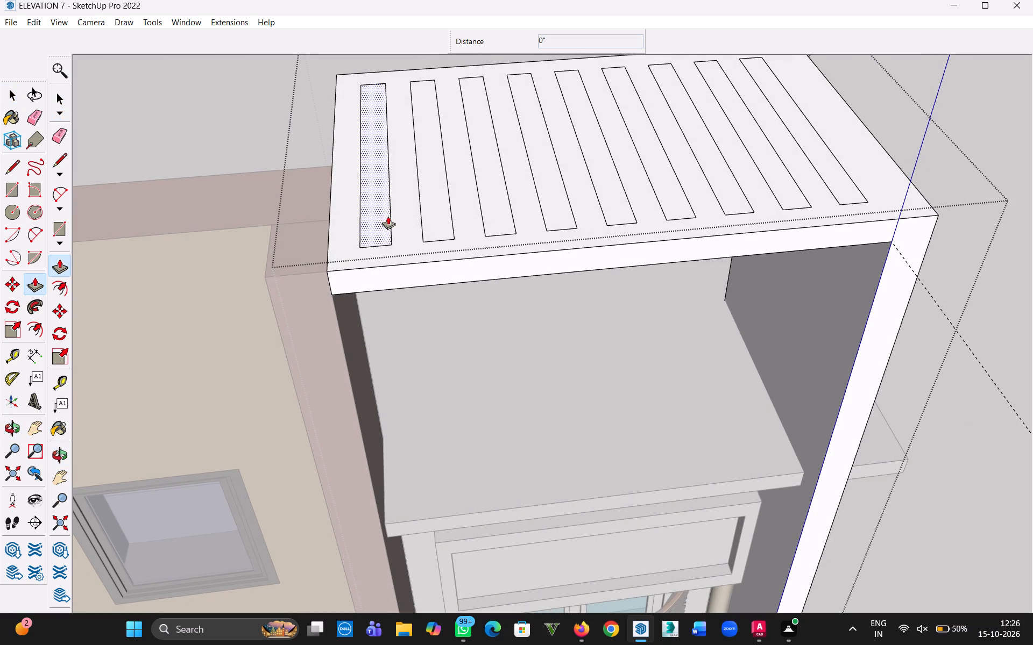
click(382, 213)
middle_drag(383, 237, 390, 271)
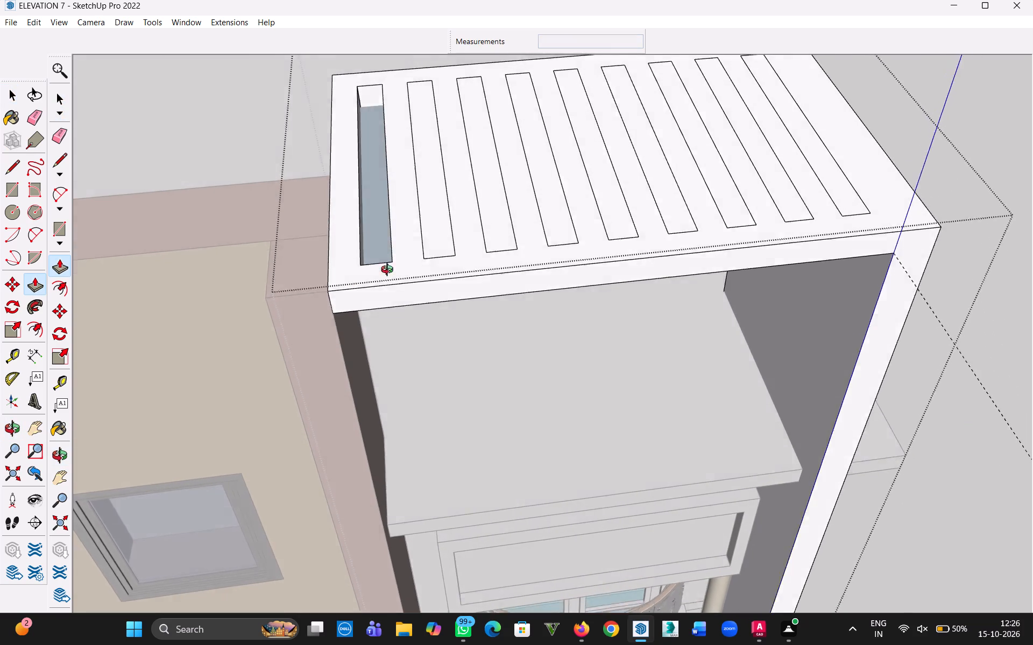
middle_drag(390, 271, 408, 371)
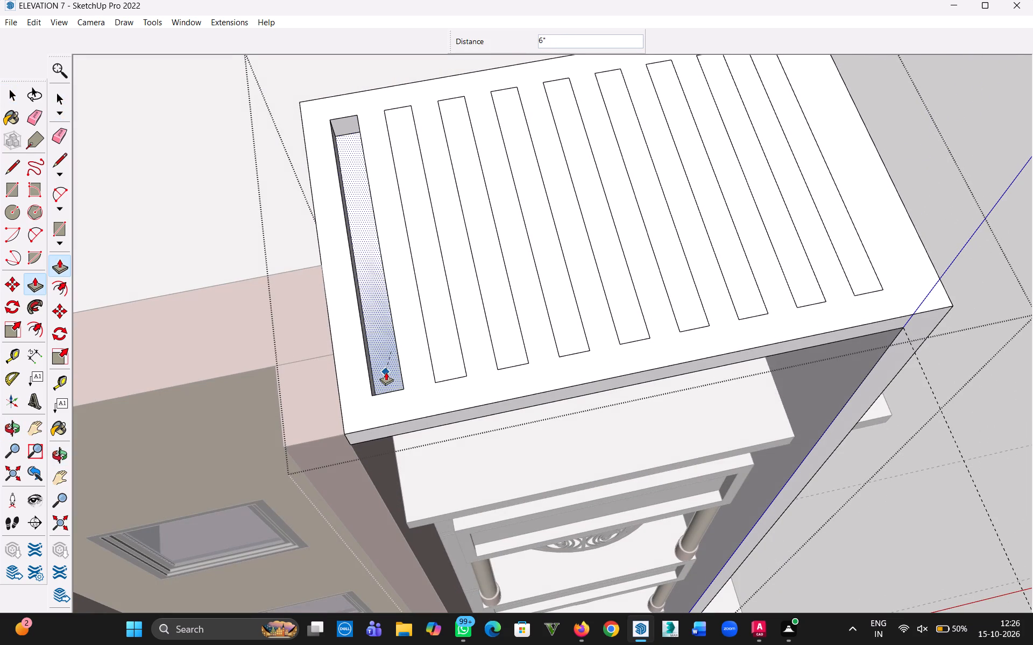
click(386, 372)
Repeat the 6" push on the remaining eight slot faces and leave the slab's group.
double_click(448, 326)
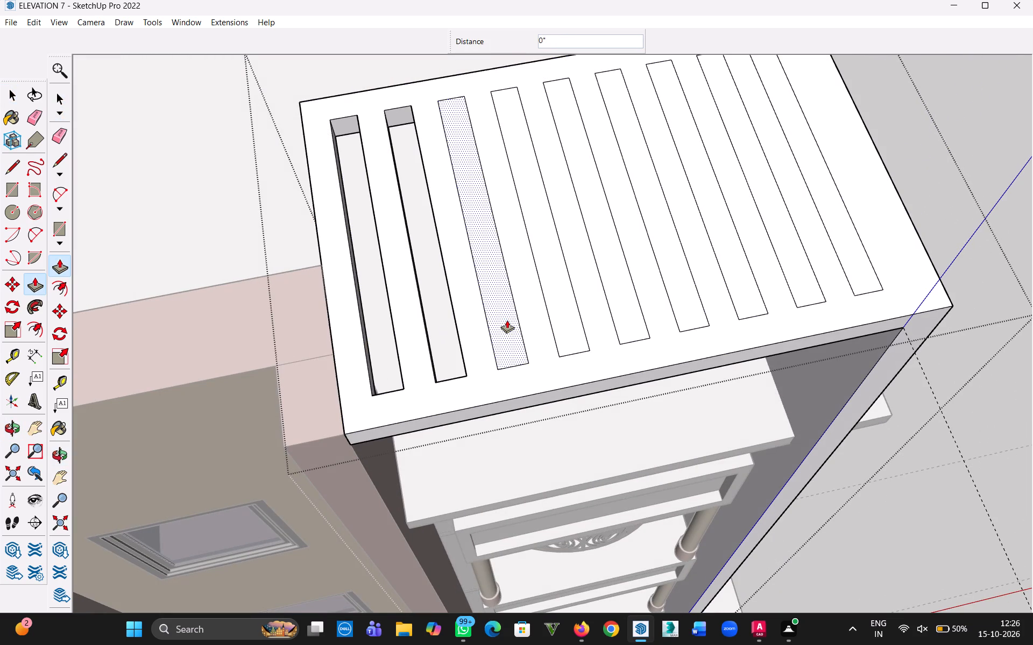
double_click(507, 320)
double_click(563, 310)
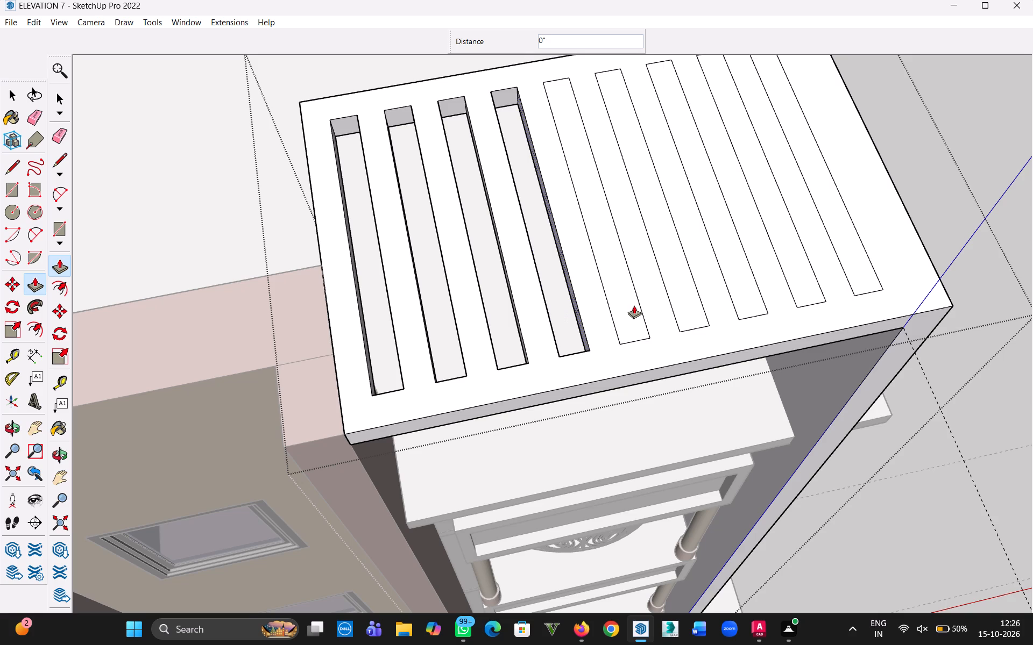
double_click(634, 305)
double_click(684, 296)
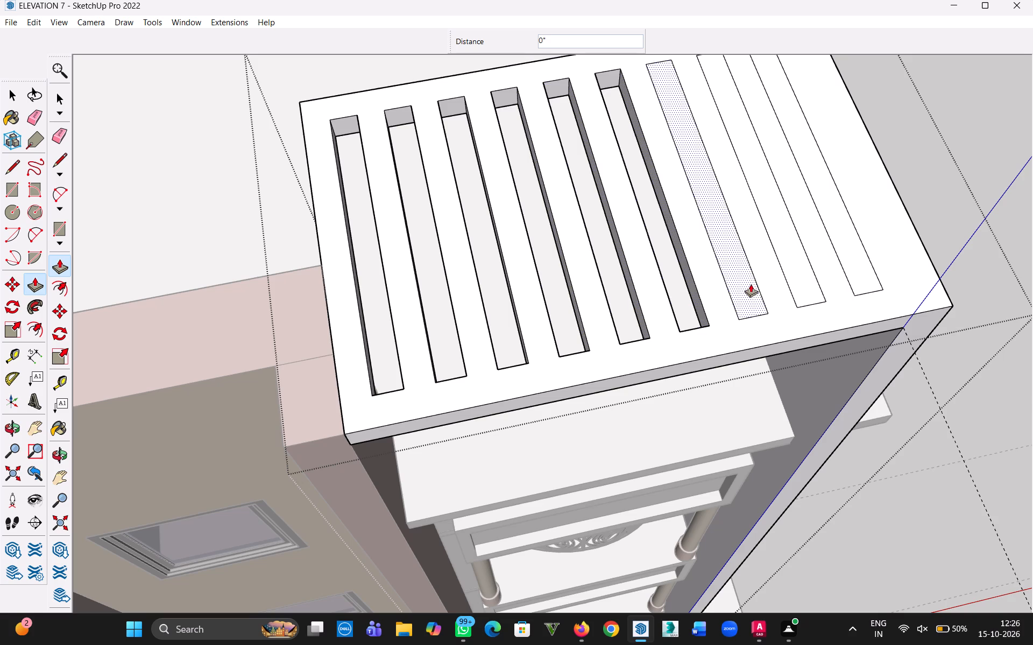
double_click(746, 284)
double_click(804, 274)
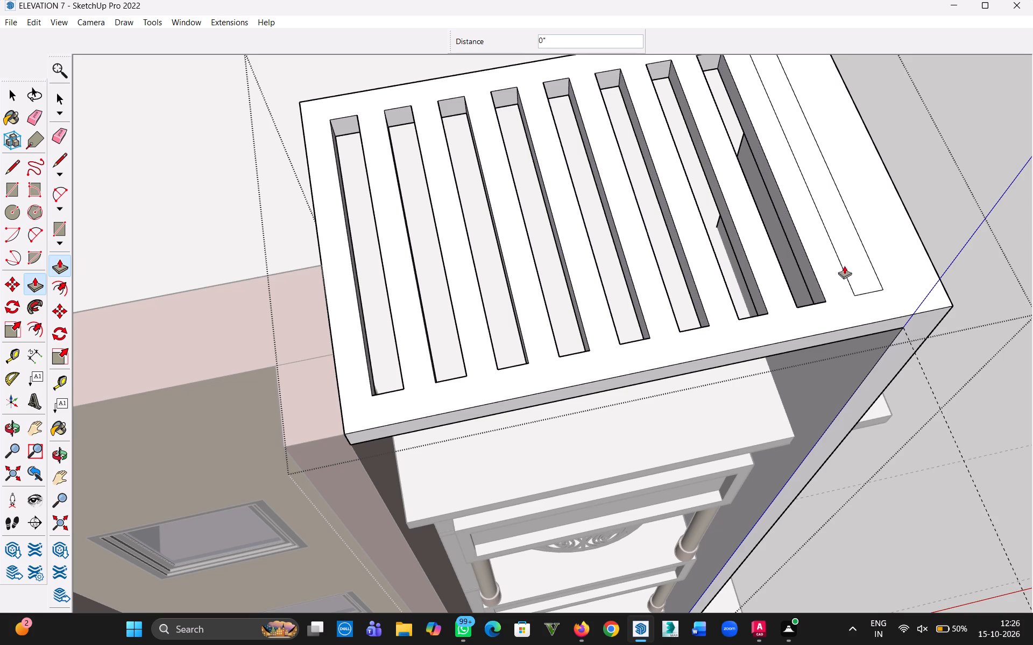
double_click(861, 265)
click(12, 95)
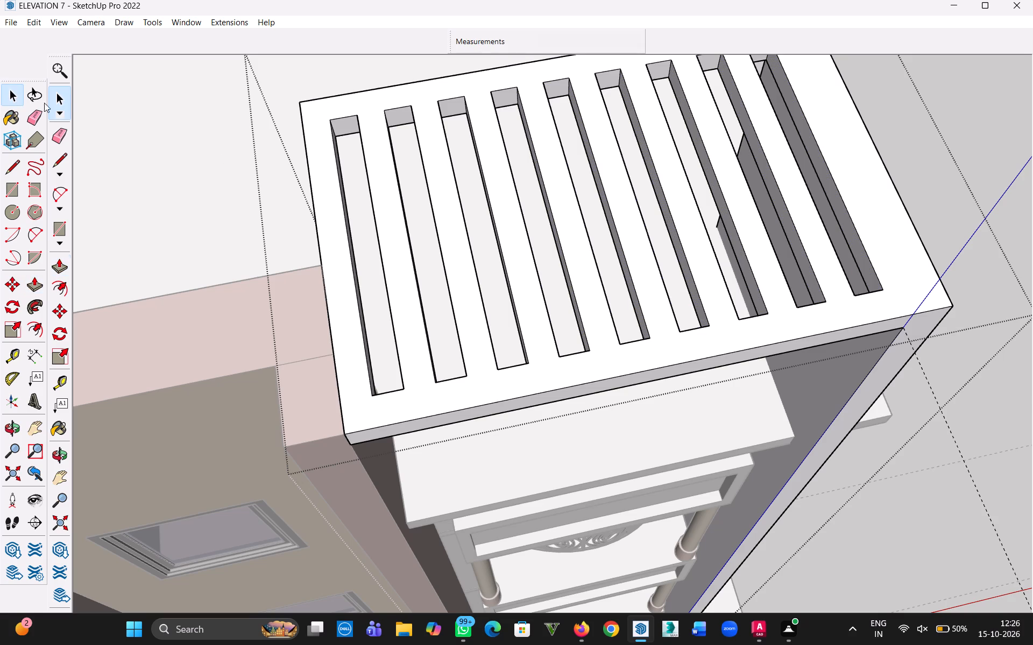
click(209, 190)
Examine the slotted top frame and the upper storeys of the building from the front, from below and from above.
middle_drag(606, 462, 489, 183)
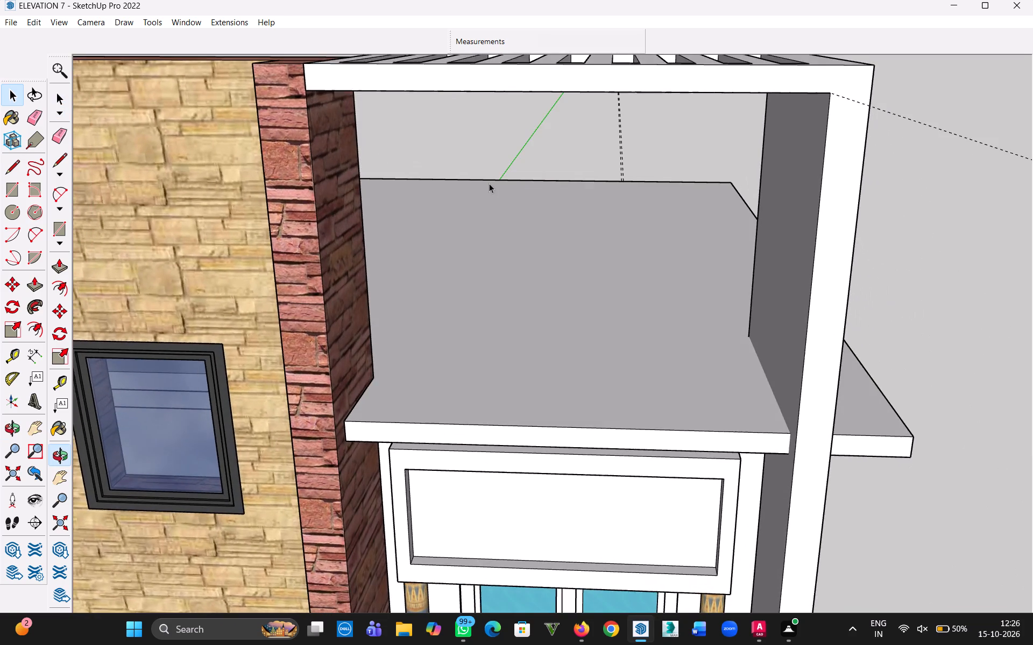
scroll(472, 214, down, 9)
middle_drag(475, 325, 523, 138)
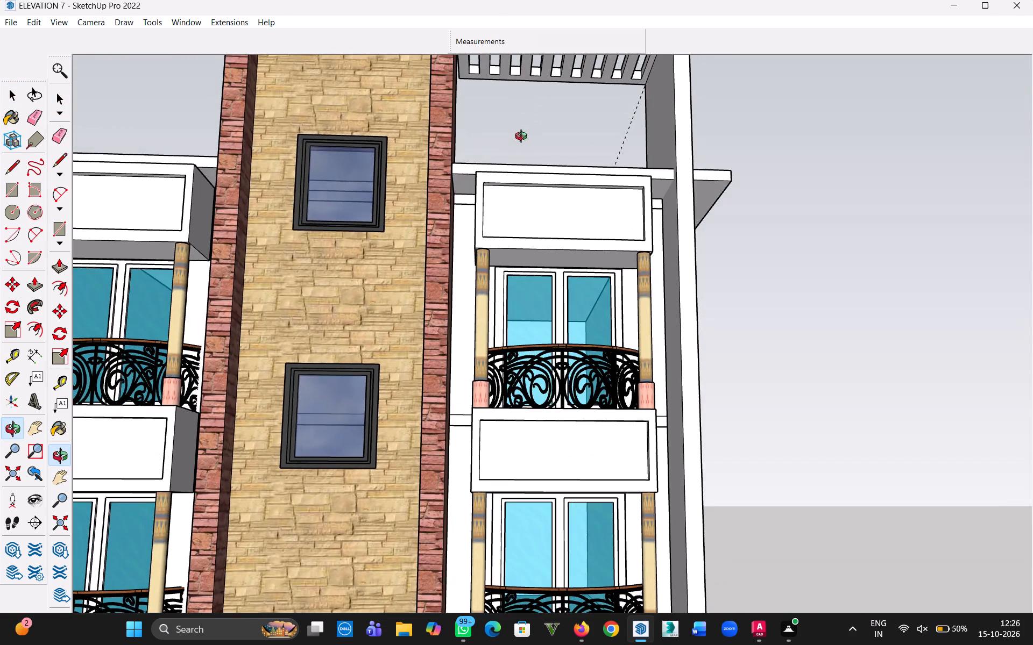
middle_drag(523, 138, 490, 161)
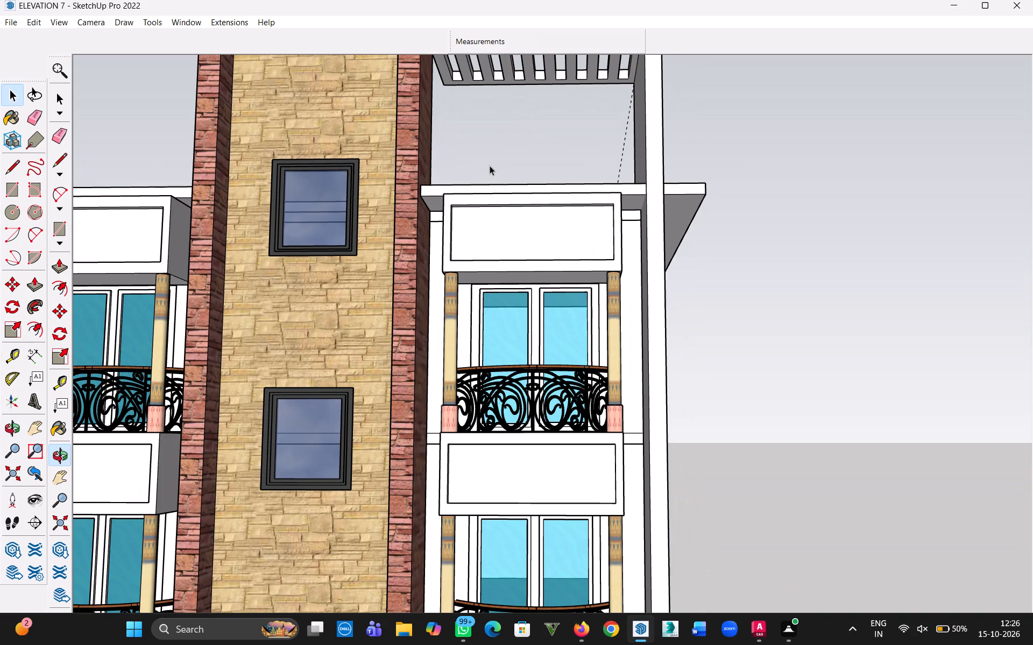
key(h)
drag(536, 133, 542, 175)
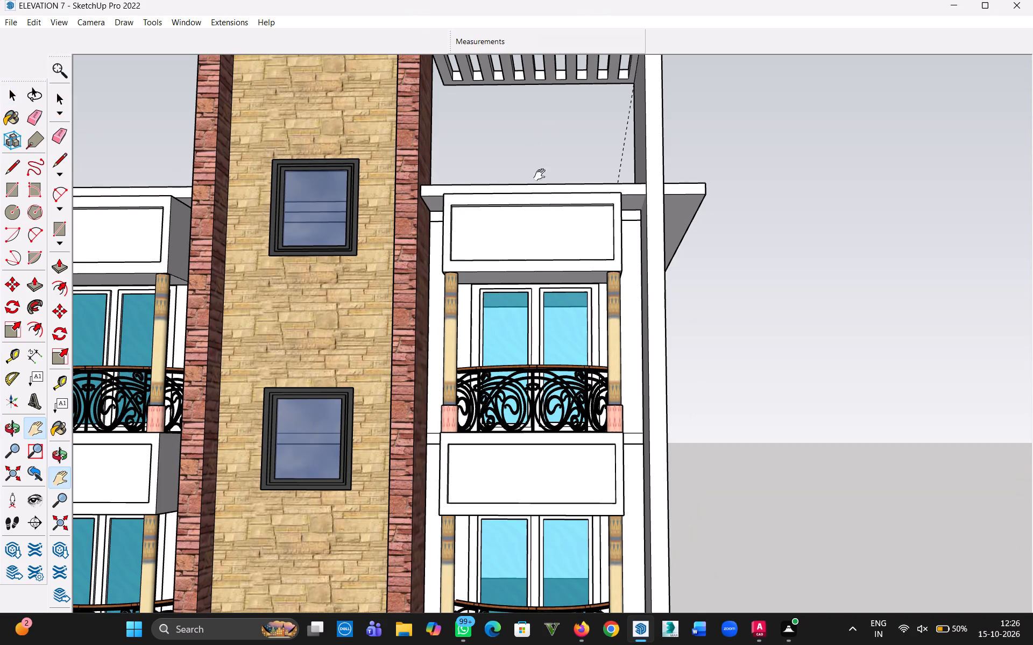
drag(542, 175, 575, 307)
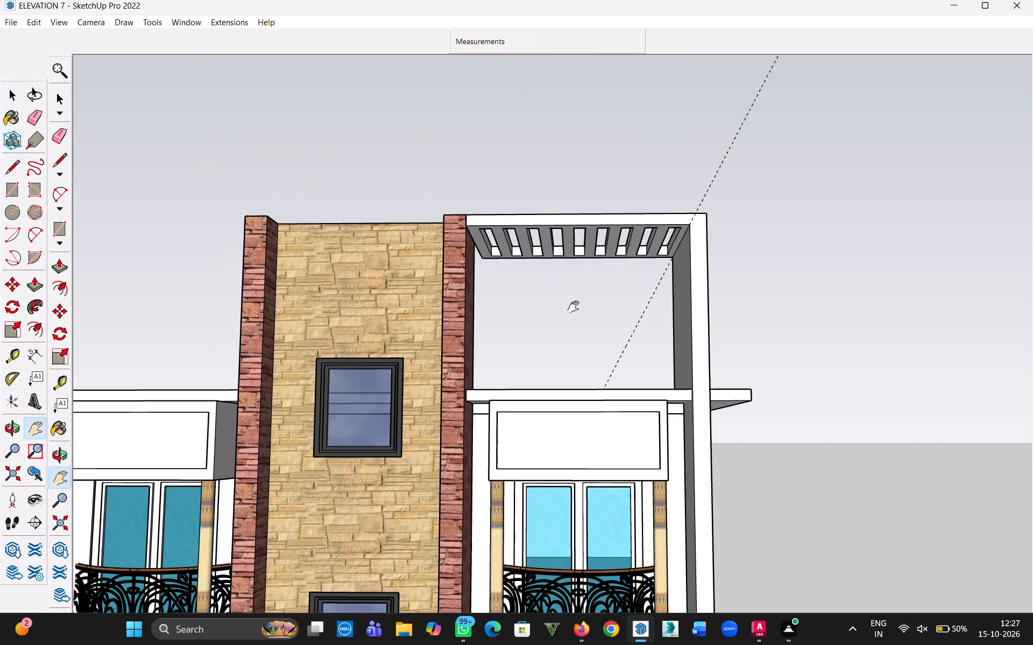
middle_drag(491, 148, 516, 223)
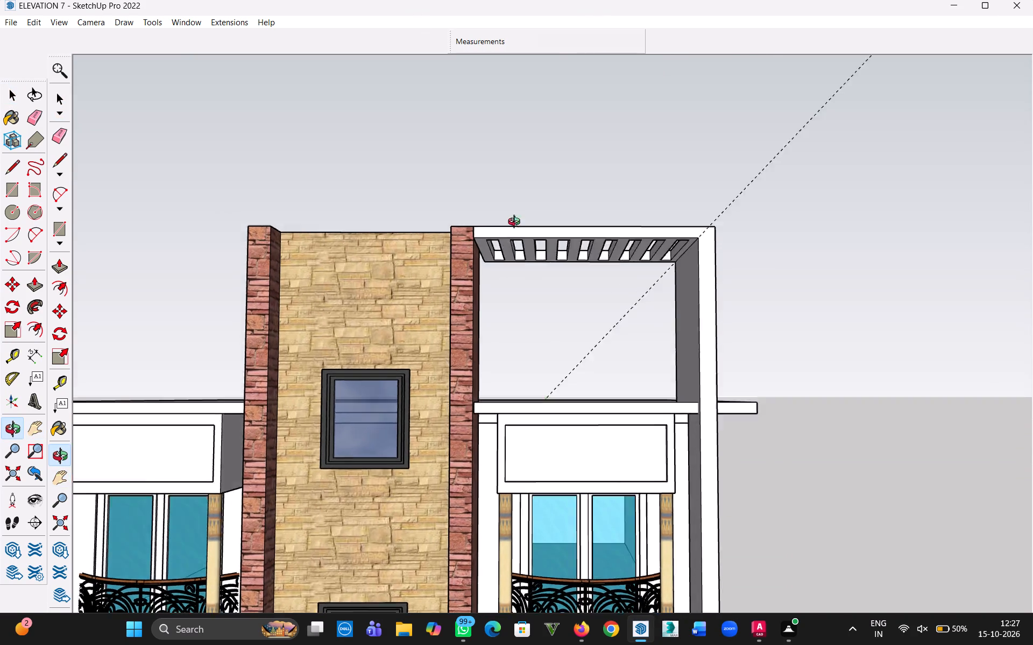
middle_drag(516, 223, 551, 405)
Place a guide line 6" in from the slotted slab's edge beside the brick wall.
scroll(449, 369, up, 6)
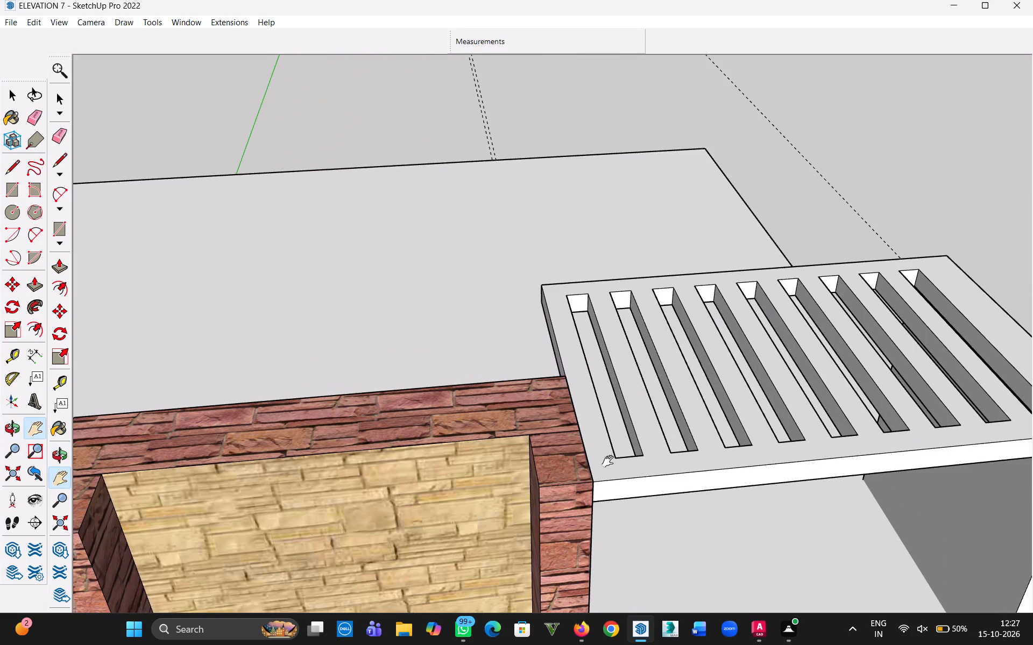
key(t)
click(607, 434)
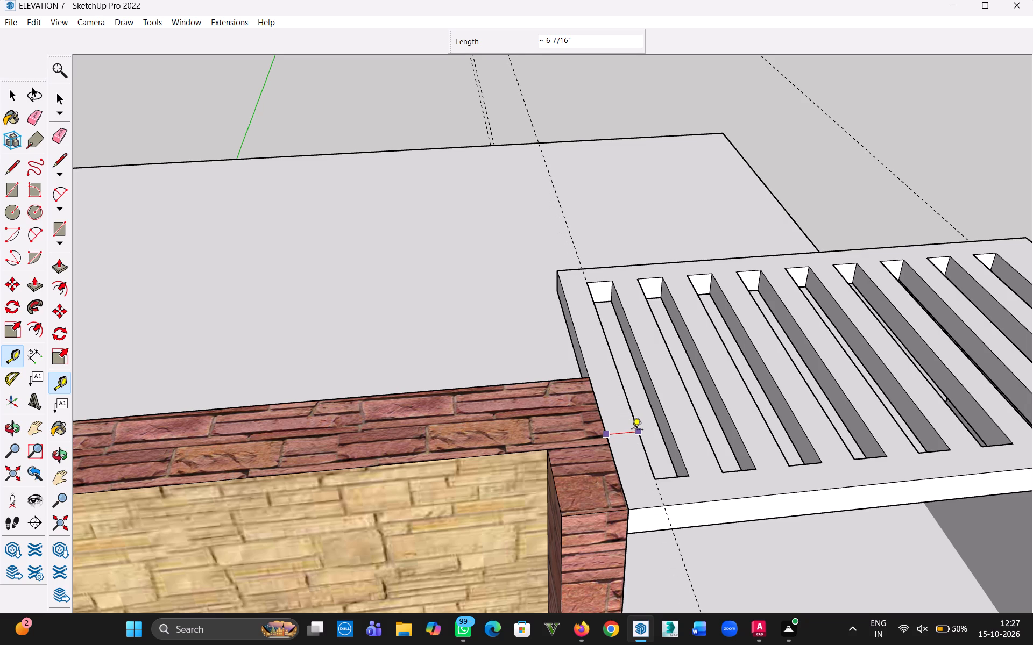
text(6")
key(Return)
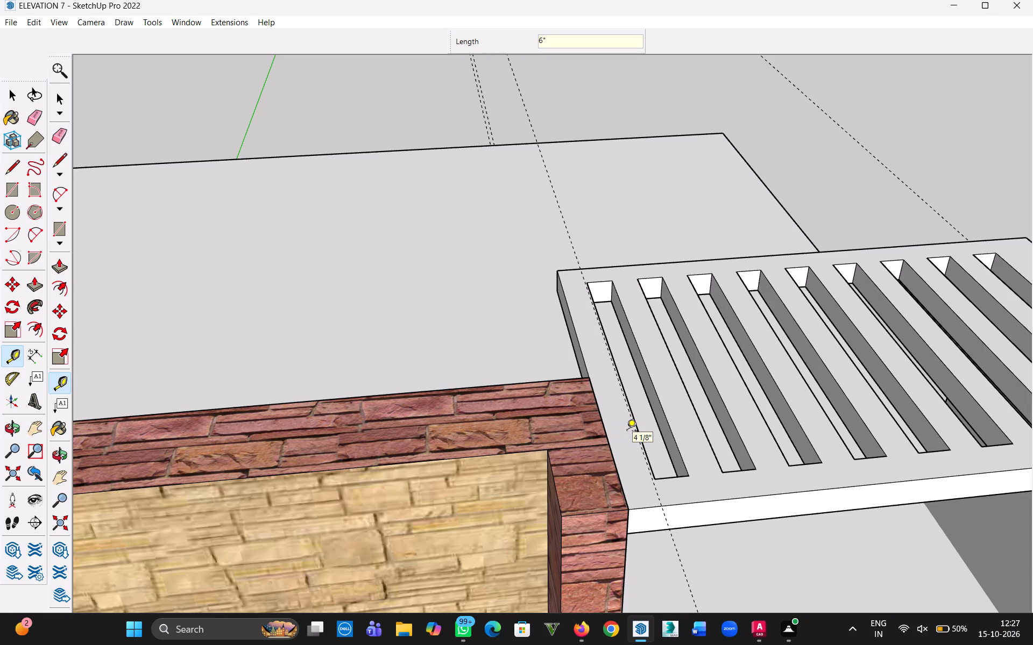
Place a guide line across the roof, parallel to and about 8' 9" in from the brick wall's inner top edge.
scroll(537, 461, down, 7)
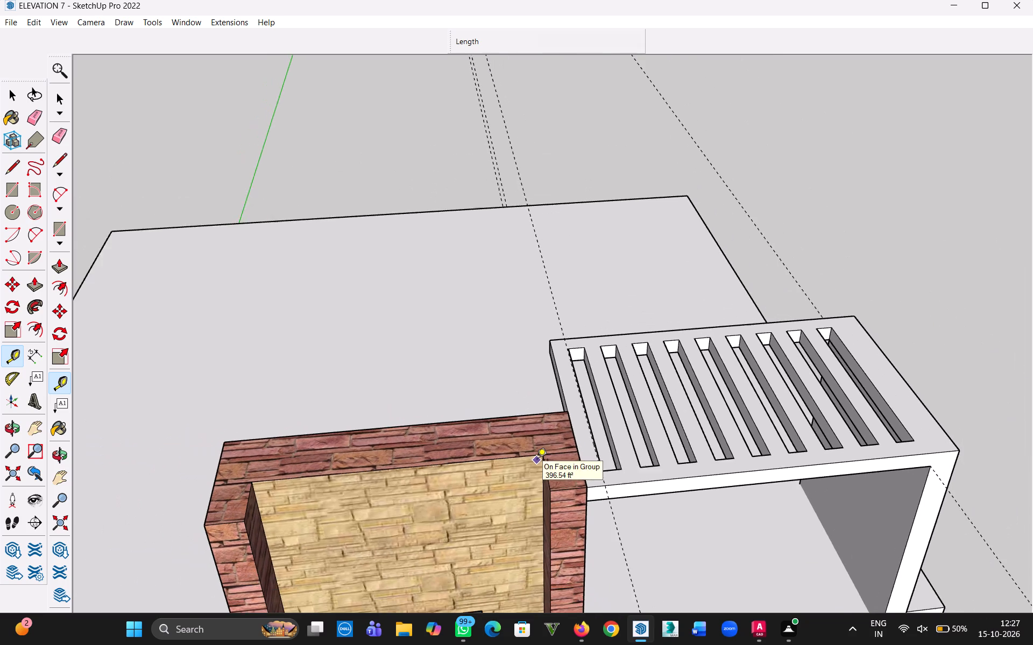
middle_drag(390, 436, 577, 506)
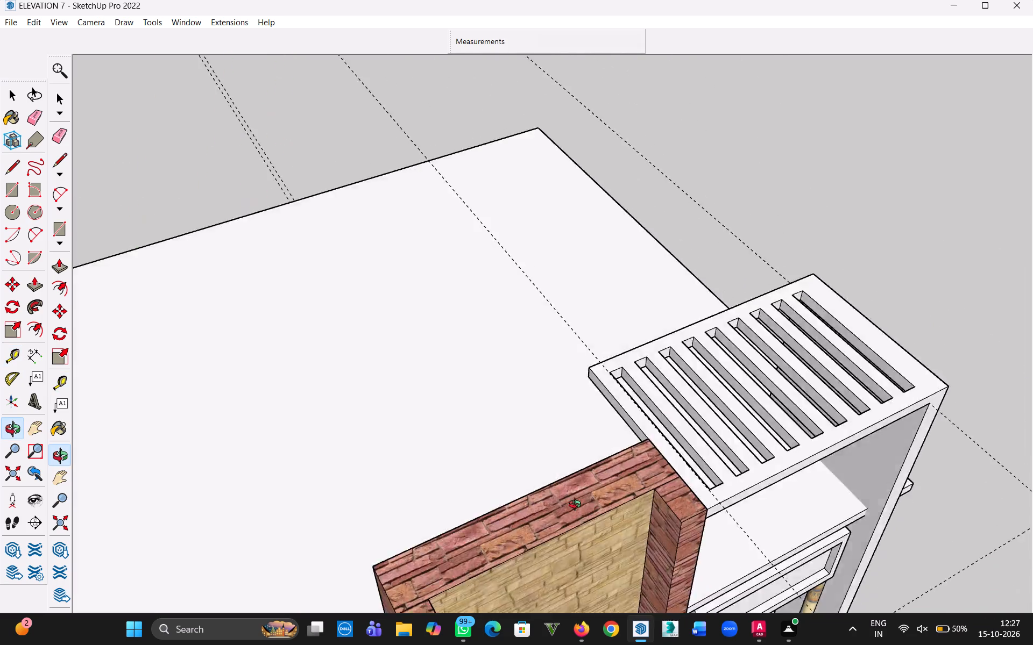
middle_drag(577, 506, 834, 471)
key(t)
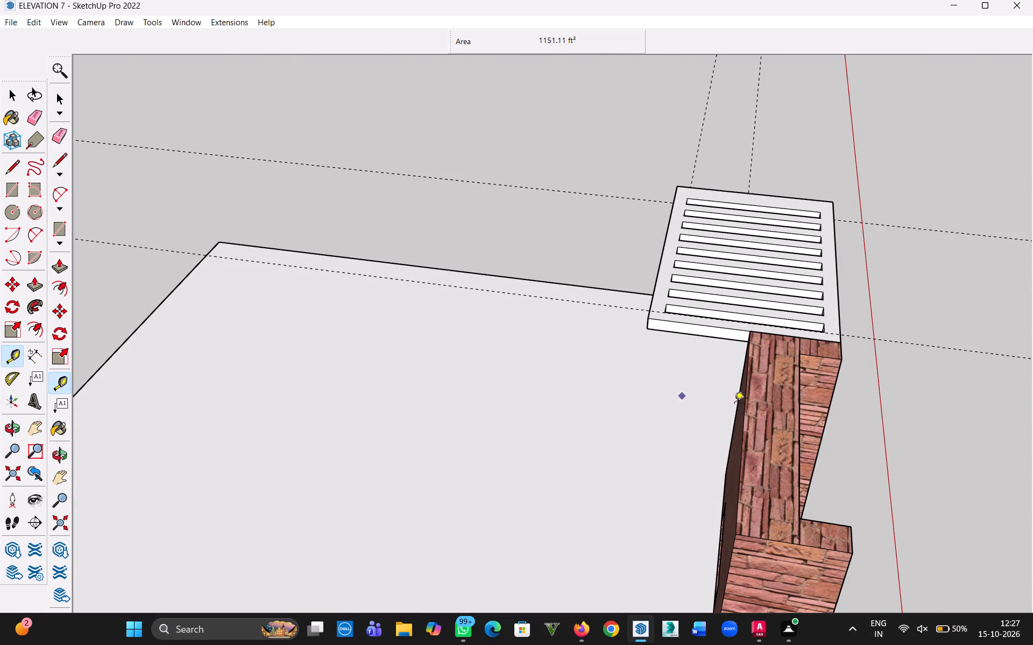
click(744, 417)
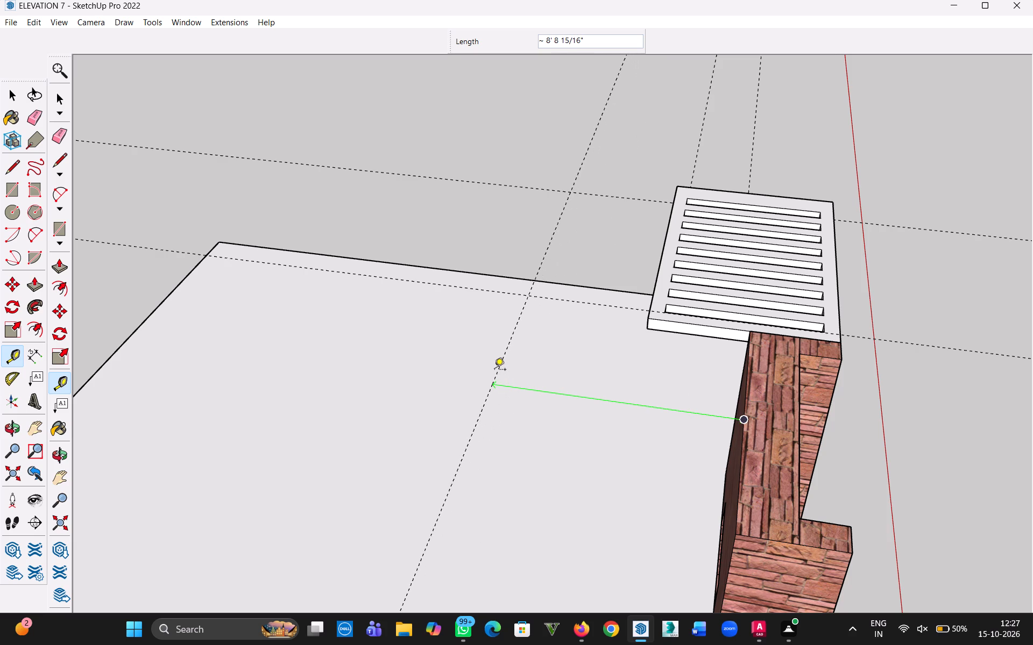
click(494, 370)
Place a guide line 6" out from the brick wall's end edge, on the end away from the slotted slab.
middle_drag(592, 490, 724, 306)
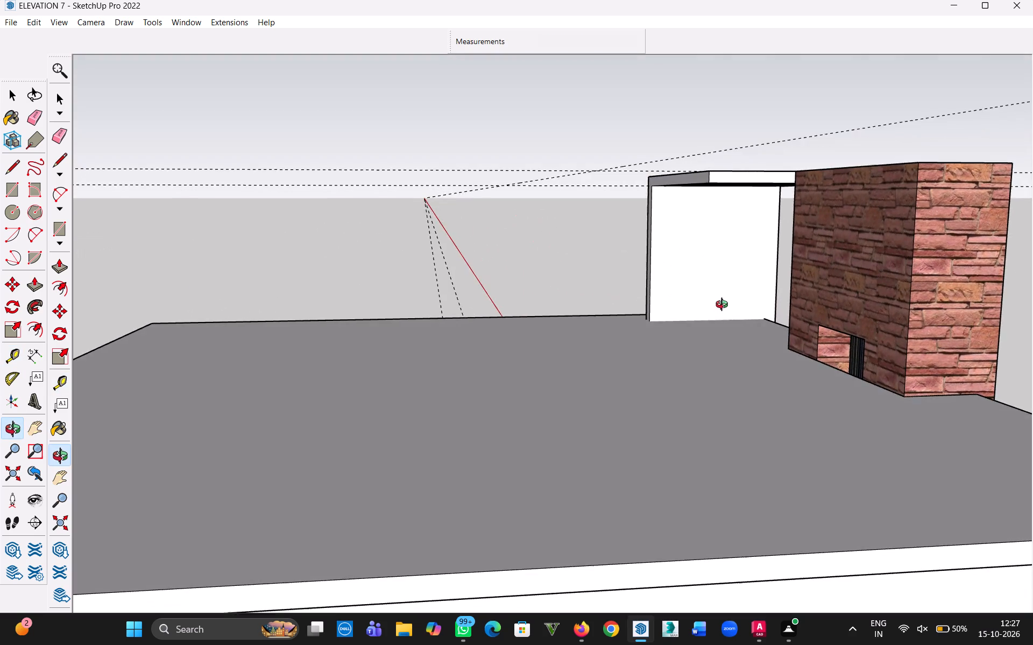
middle_drag(724, 306, 678, 481)
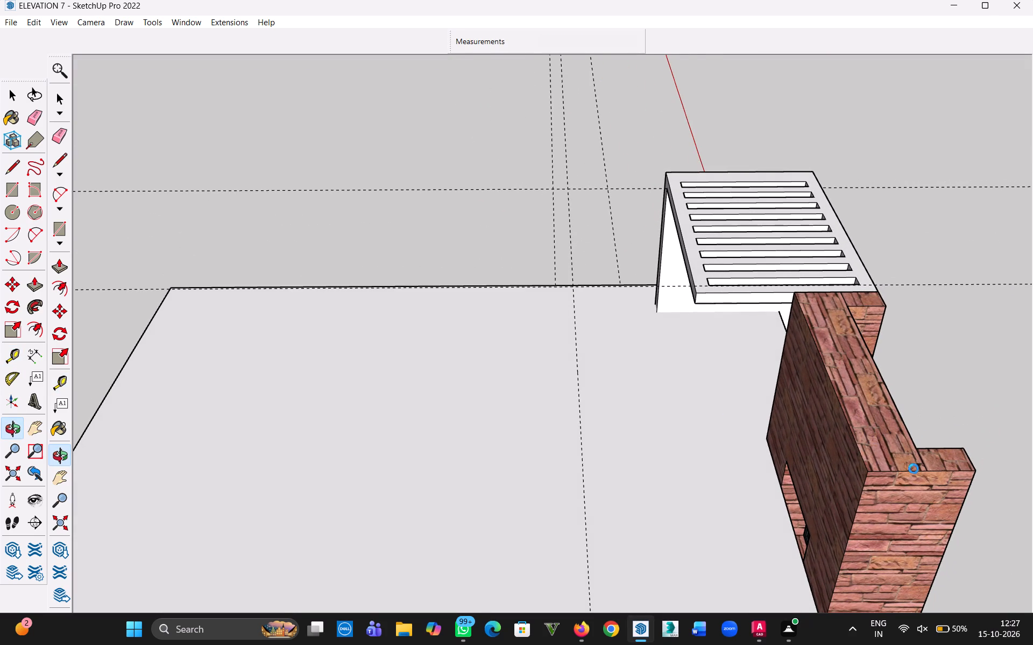
middle_drag(873, 311, 838, 351)
scroll(838, 351, up, 6)
scroll(840, 379, down, 8)
key(h)
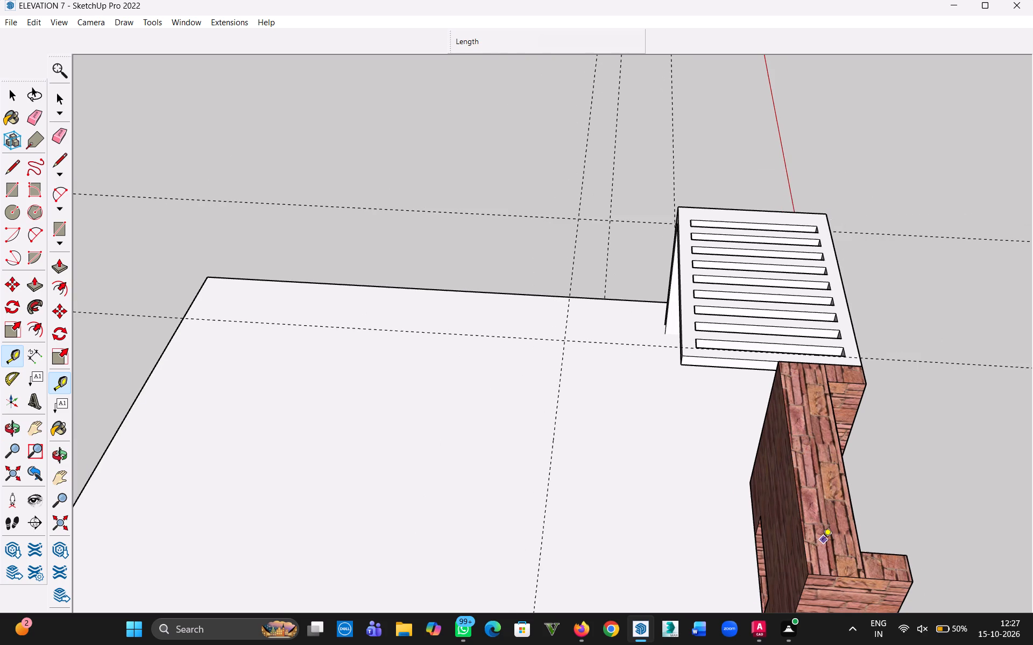
drag(823, 541, 773, 319)
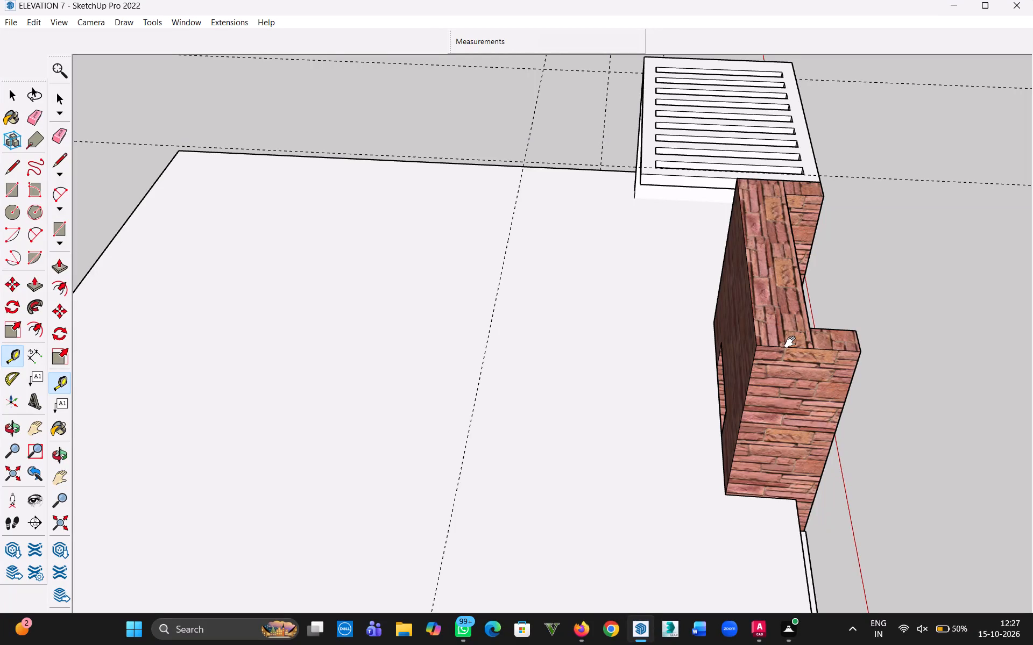
key(t)
click(782, 349)
text(6")
key(Return)
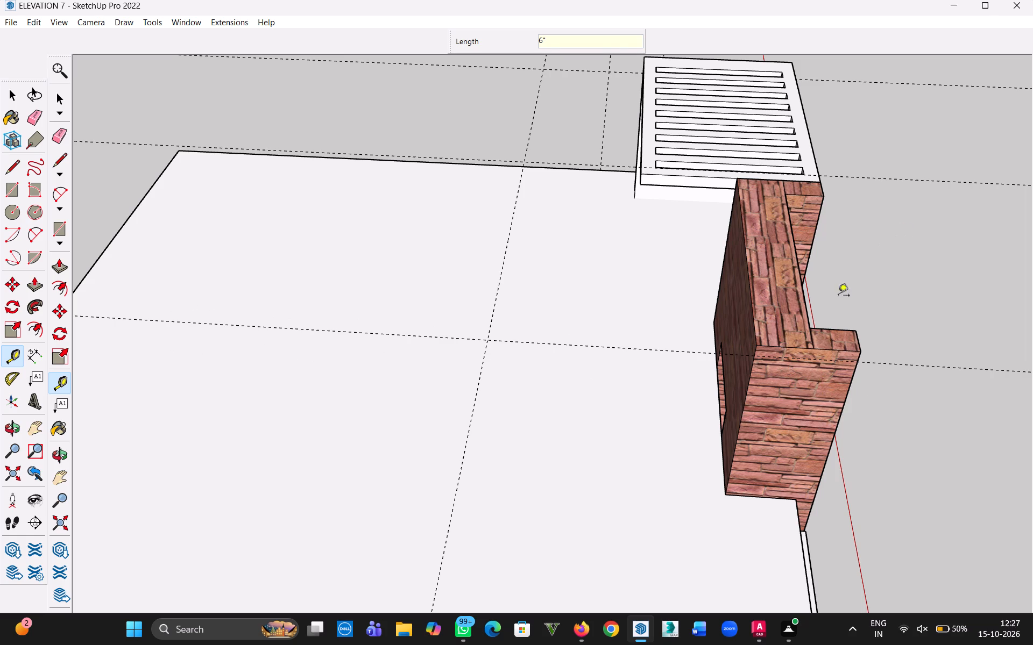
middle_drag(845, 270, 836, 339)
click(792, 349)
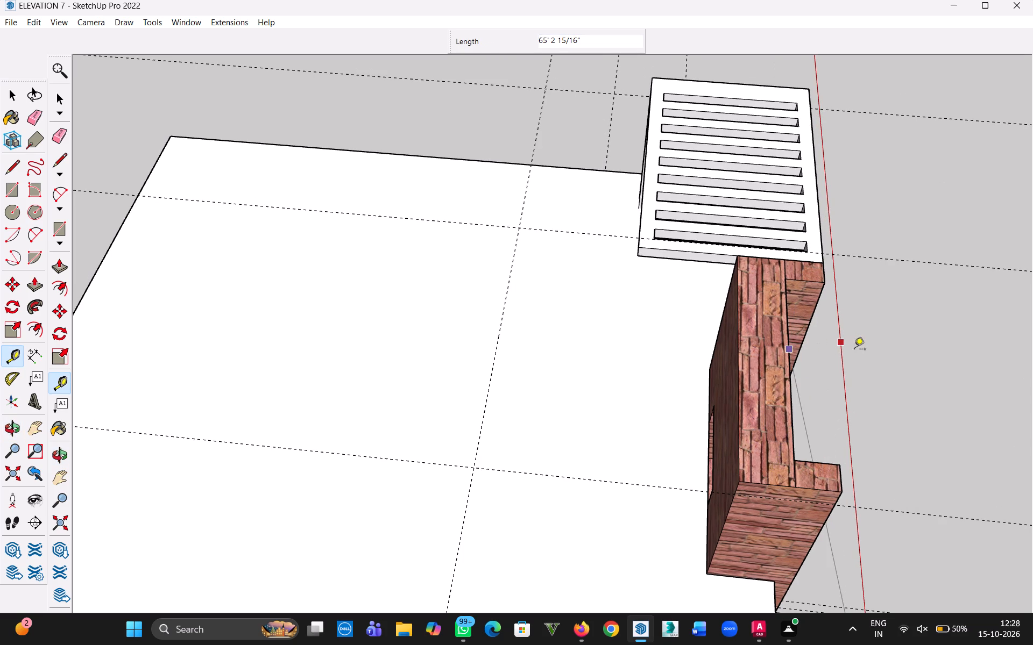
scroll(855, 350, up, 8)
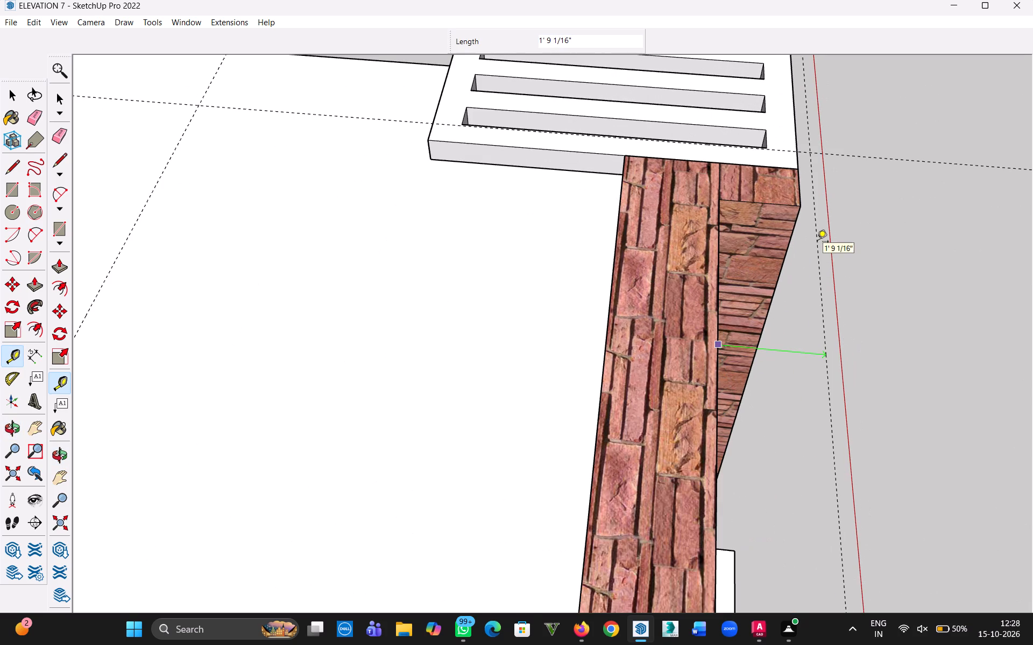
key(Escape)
Place a guide line 4" outward from the outer top edge of the brick pier beside the slotted slab.
click(799, 197)
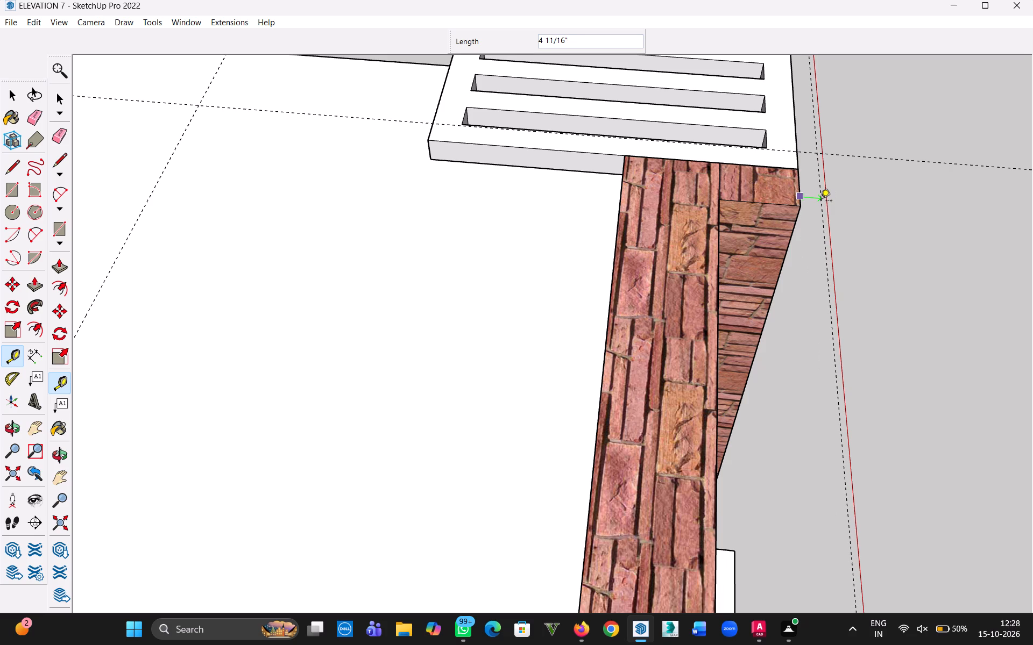
text(4")
key(Return)
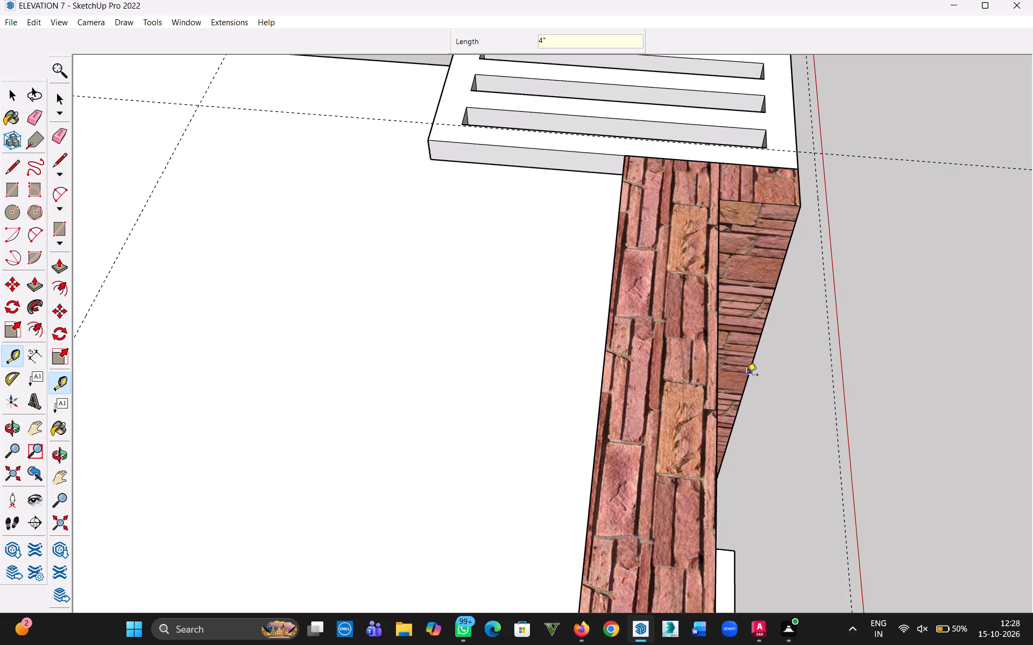
Draw a rectangle of about 11' by 12' 4 7/8" over the brick wall top, between opposite intersections of the guide lines.
scroll(748, 381, down, 5)
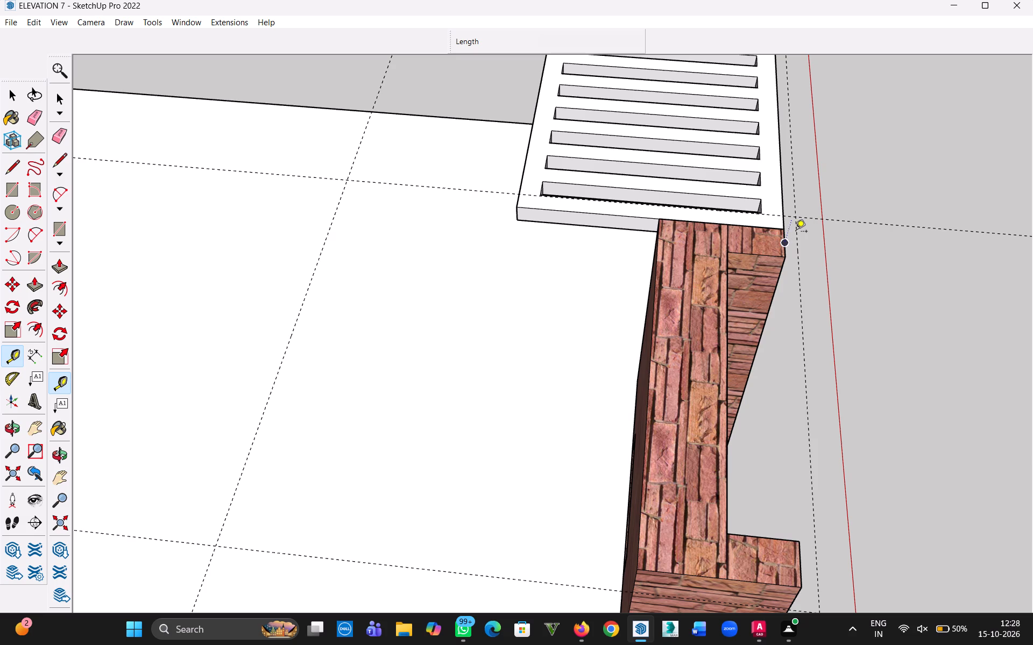
key(r)
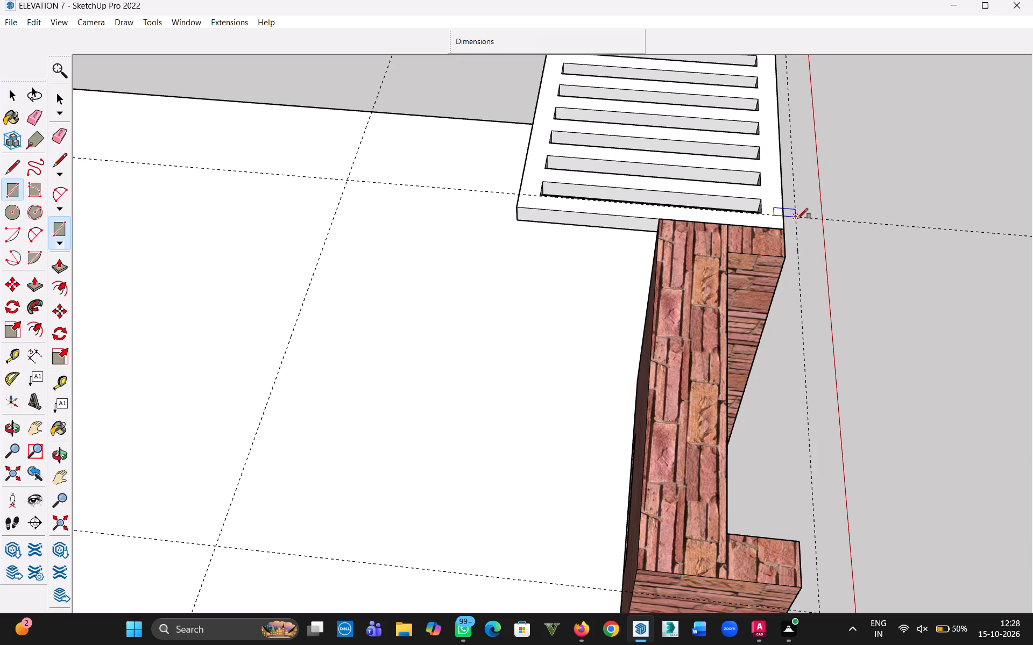
click(795, 217)
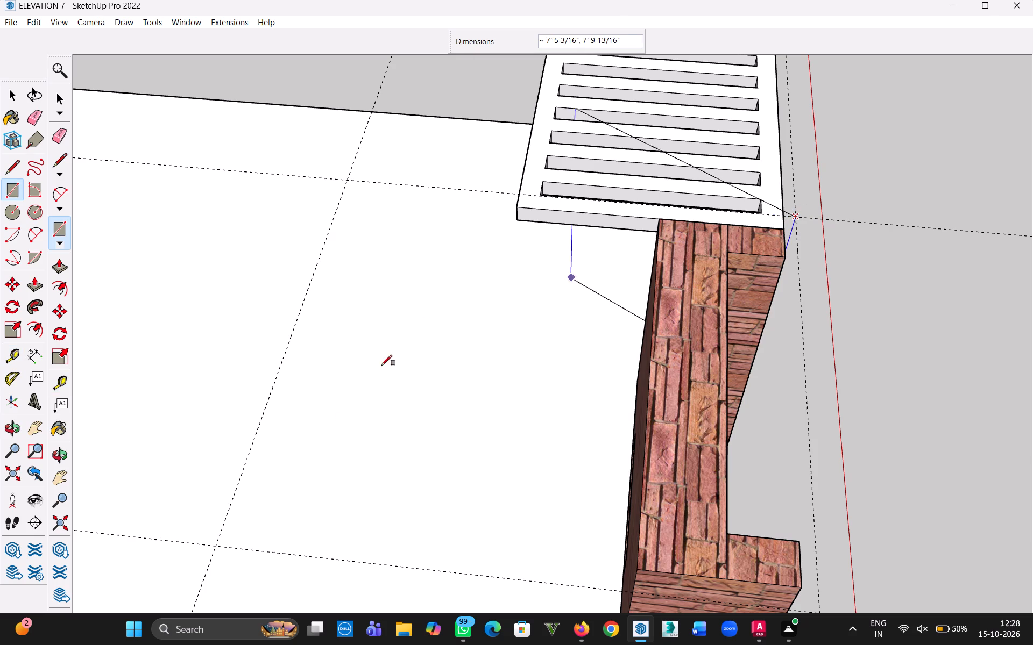
click(215, 547)
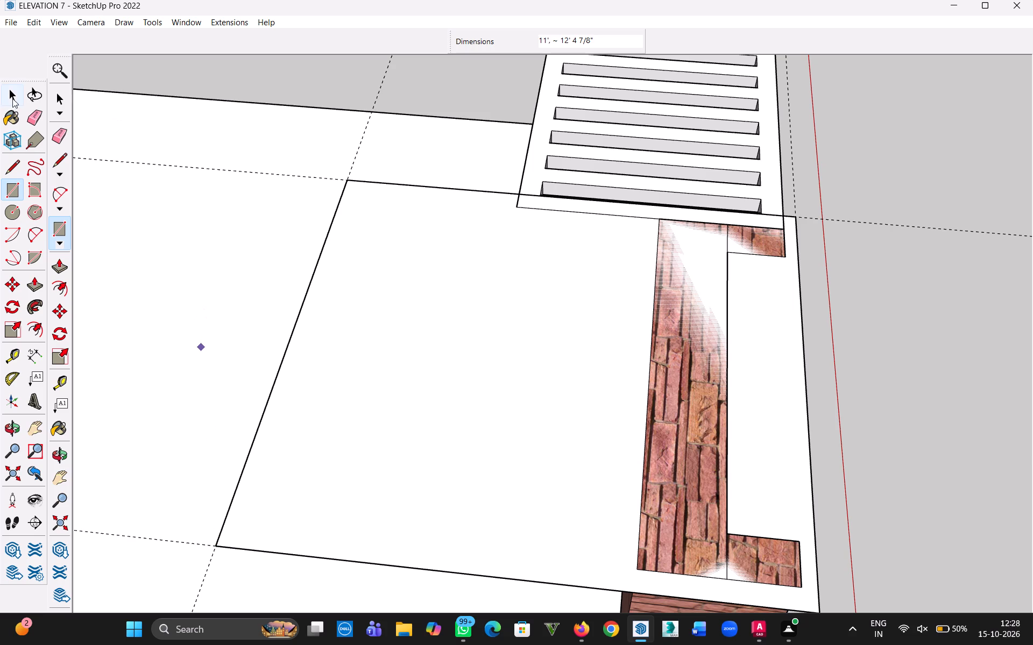
click(12, 97)
Extrude the new rectangle upward 4" to form a roof slab over the brick wall.
middle_drag(894, 433, 802, 319)
key(p)
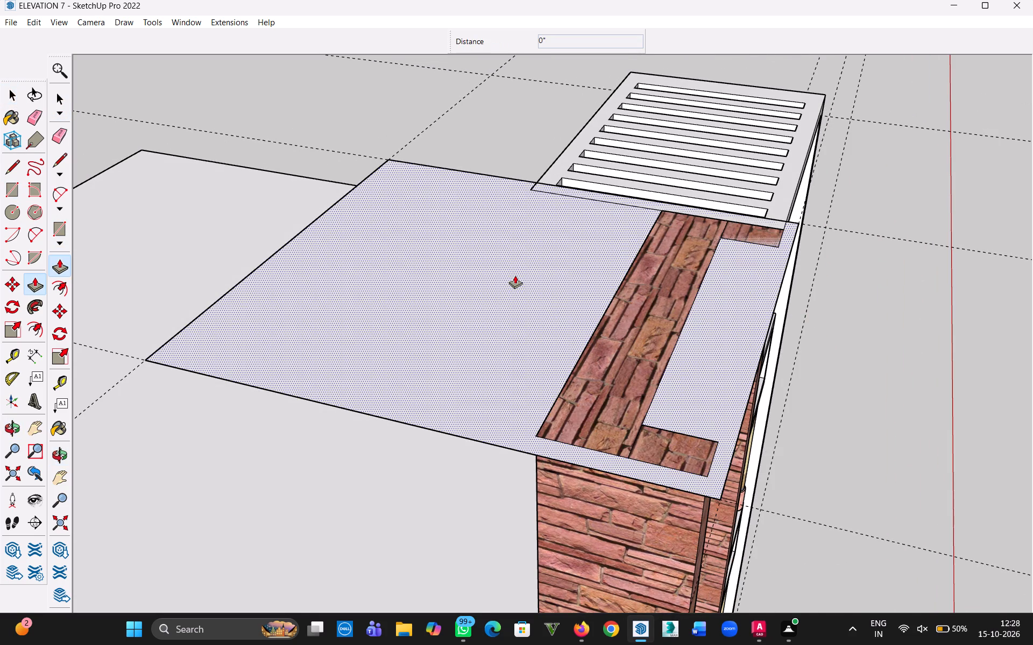
click(500, 300)
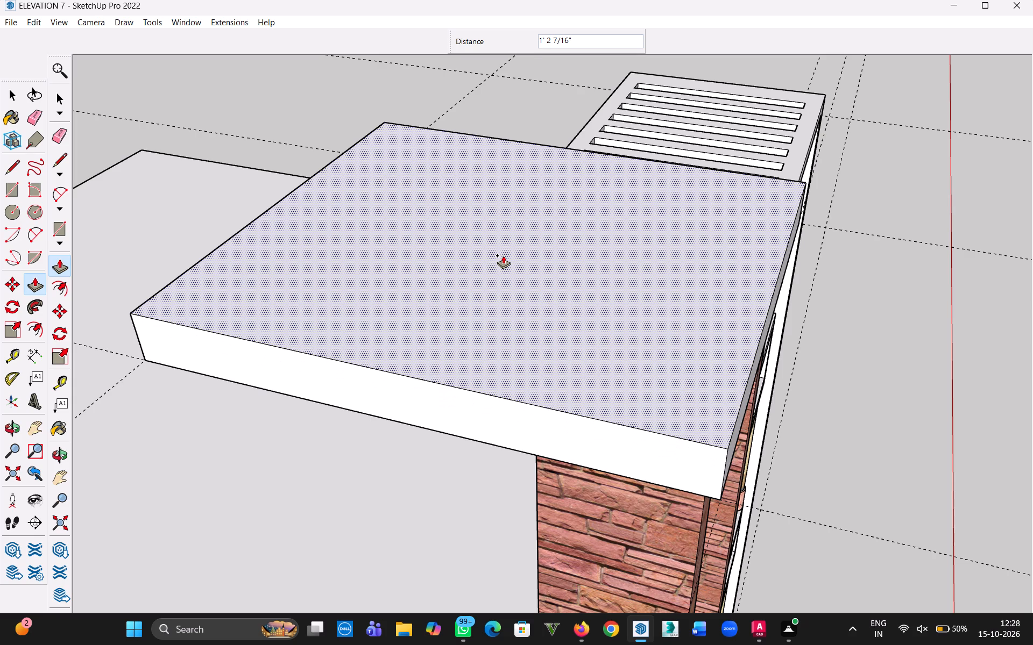
text(4")
key(Return)
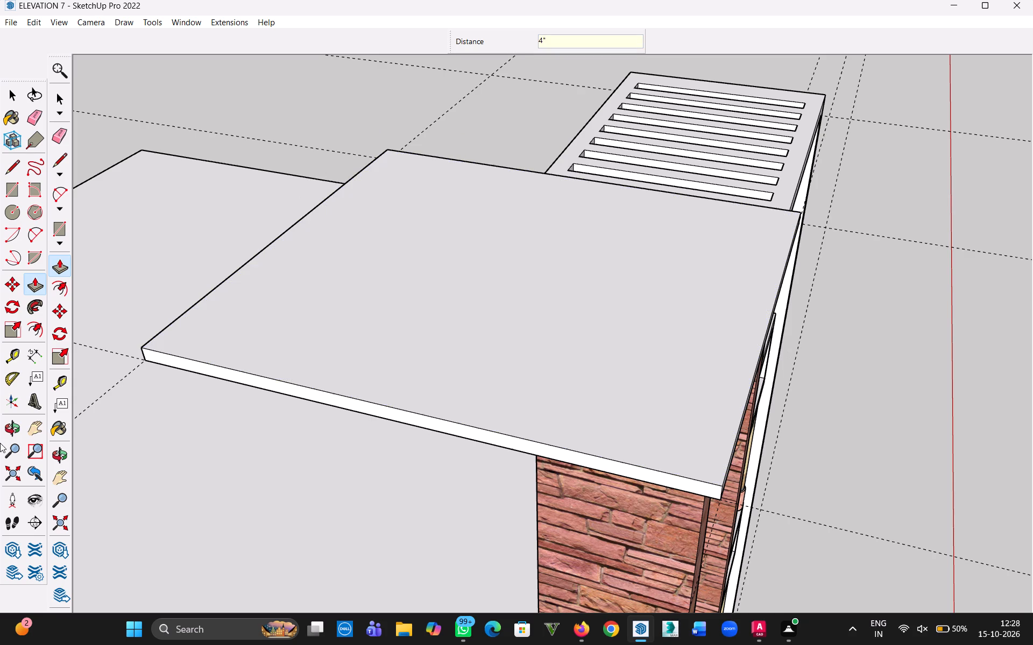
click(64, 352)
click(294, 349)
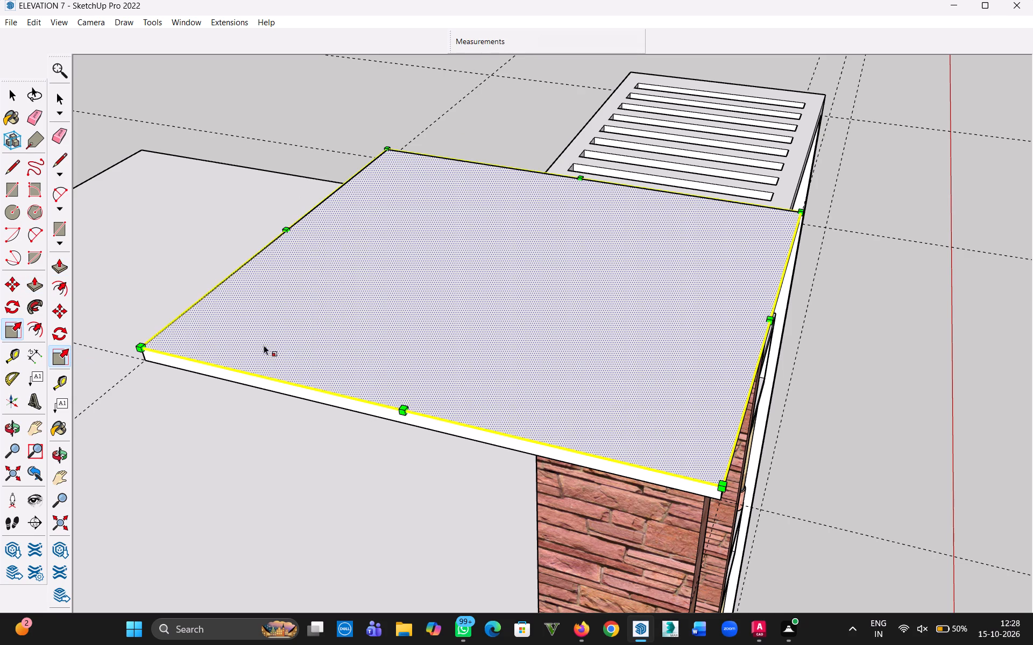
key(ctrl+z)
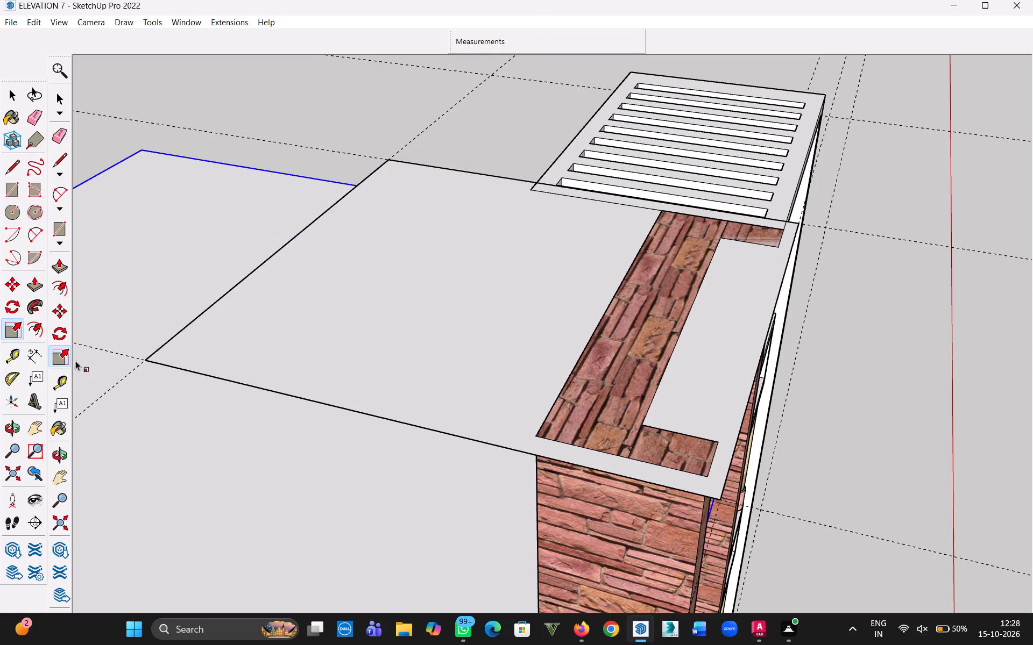
Restore the roof slab's 4" extrusion and offset its top outline 4" inward.
click(36, 331)
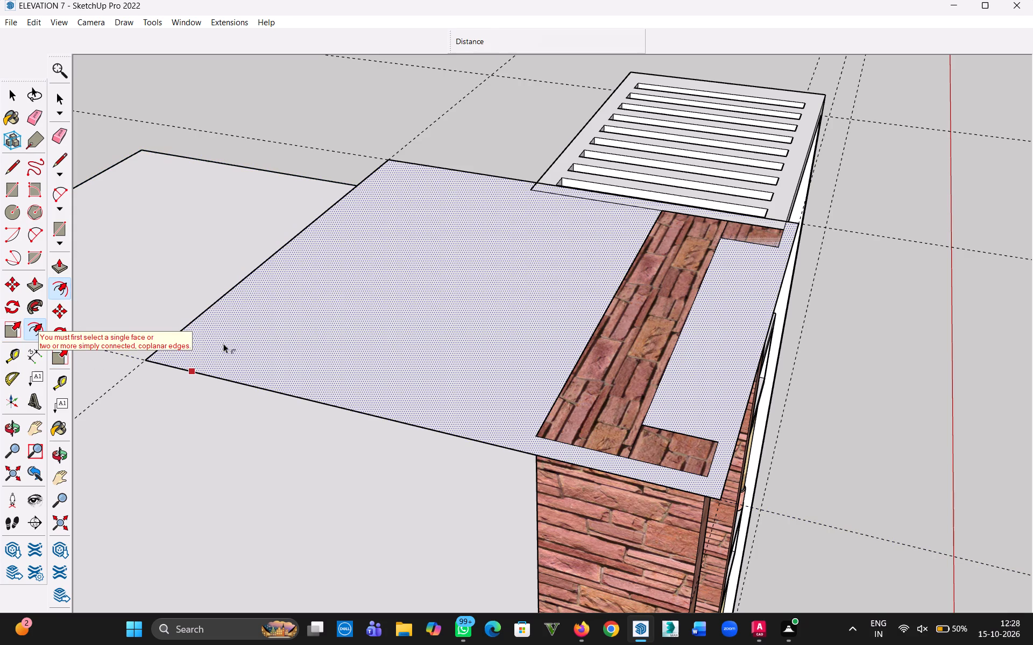
key(ctrl+y)
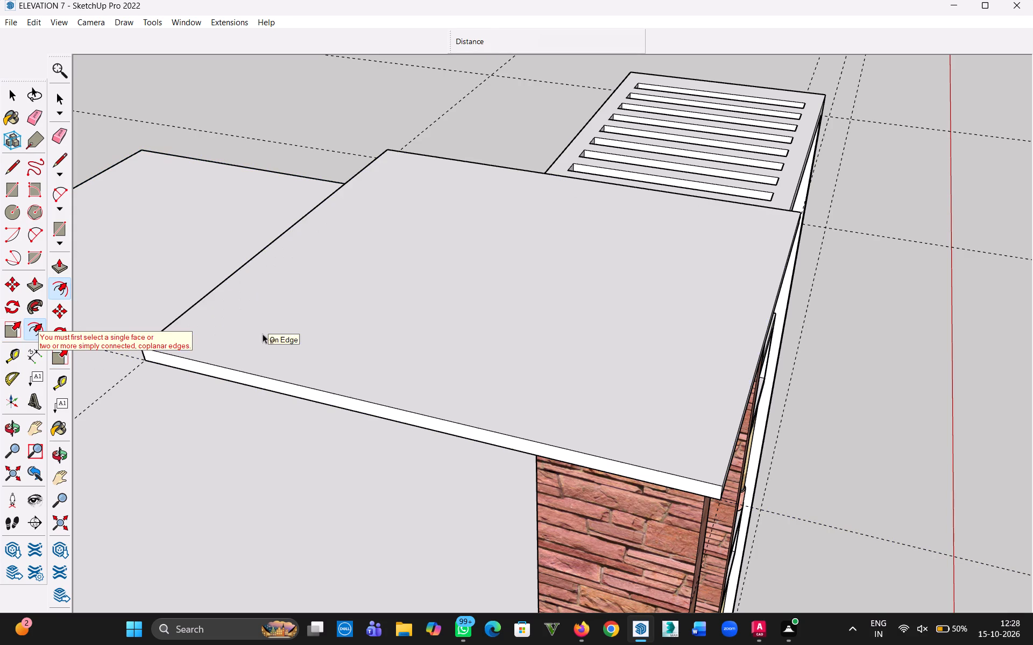
click(237, 348)
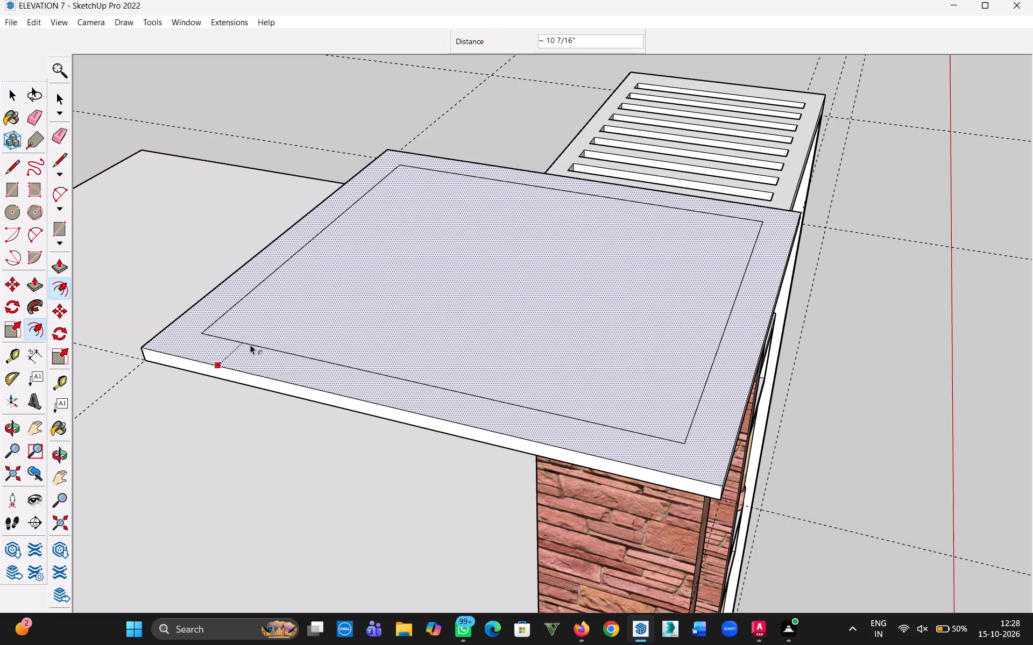
text(4")
key(Return)
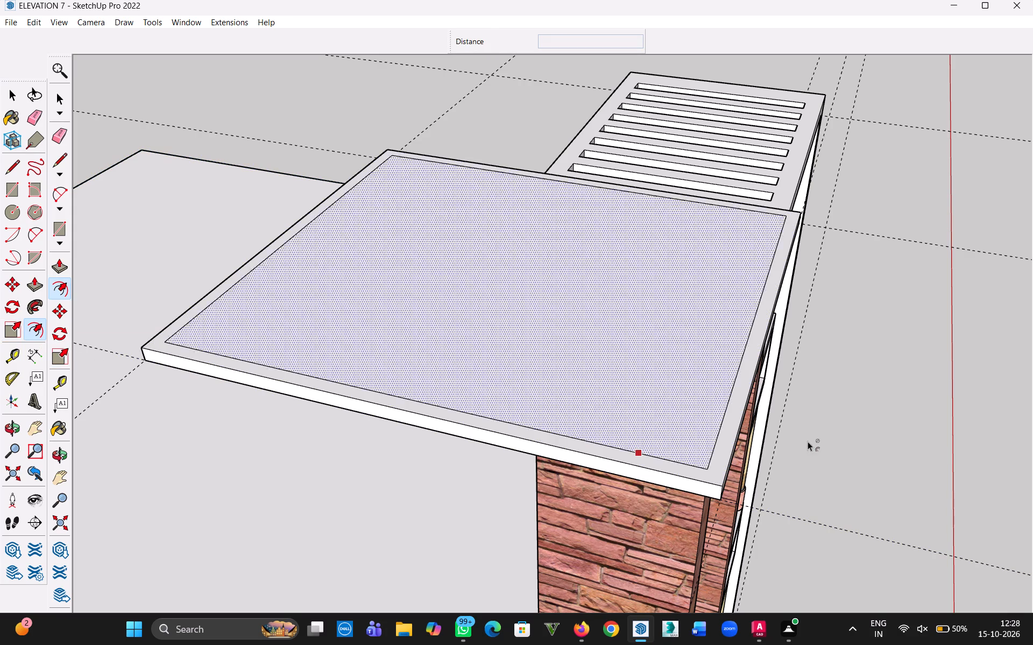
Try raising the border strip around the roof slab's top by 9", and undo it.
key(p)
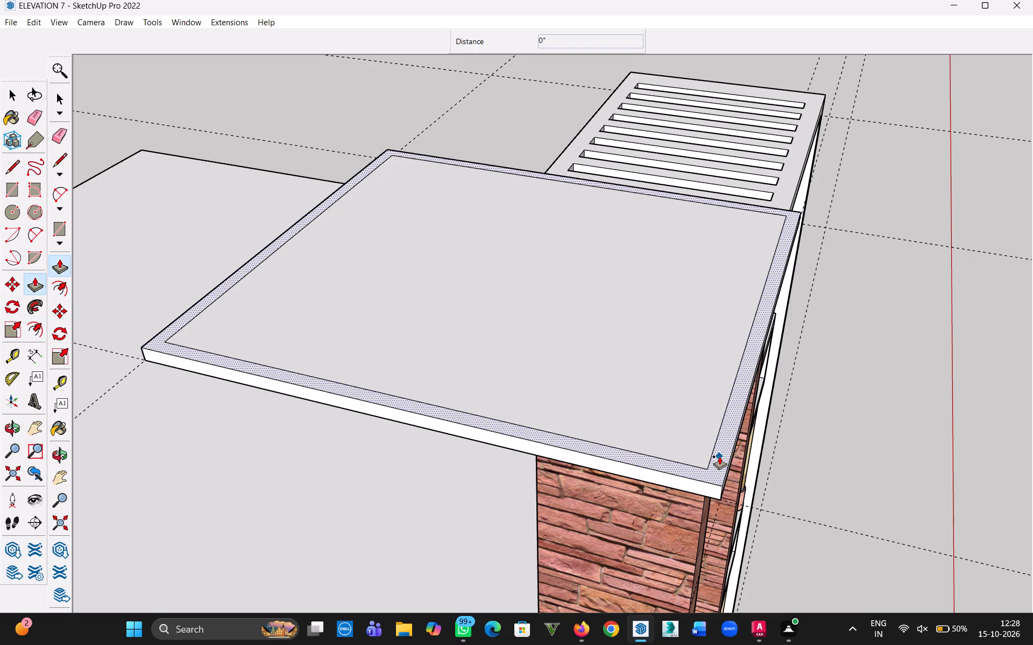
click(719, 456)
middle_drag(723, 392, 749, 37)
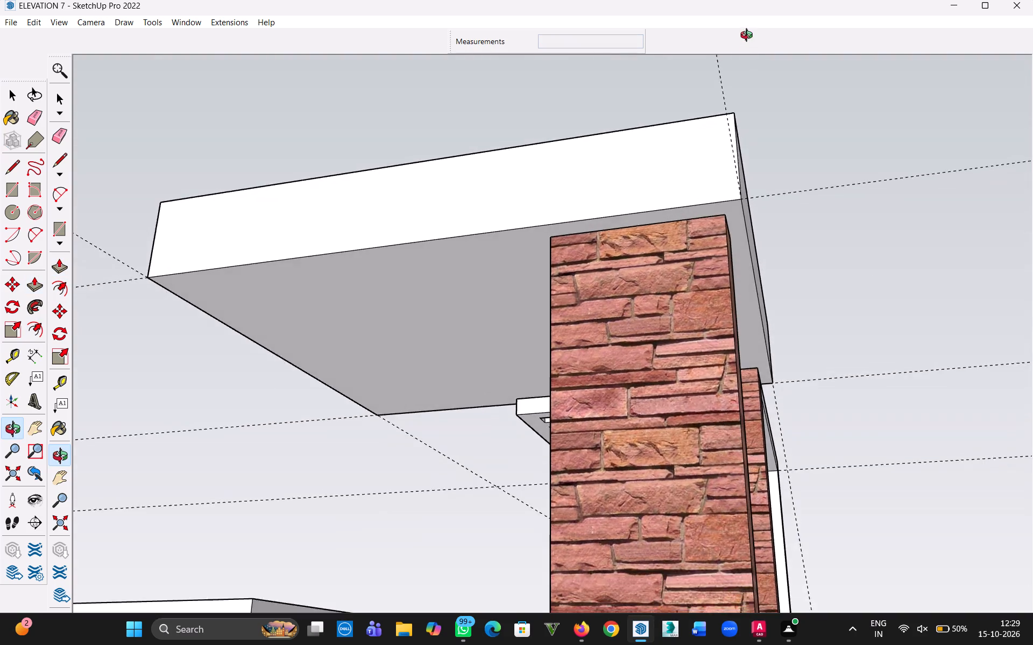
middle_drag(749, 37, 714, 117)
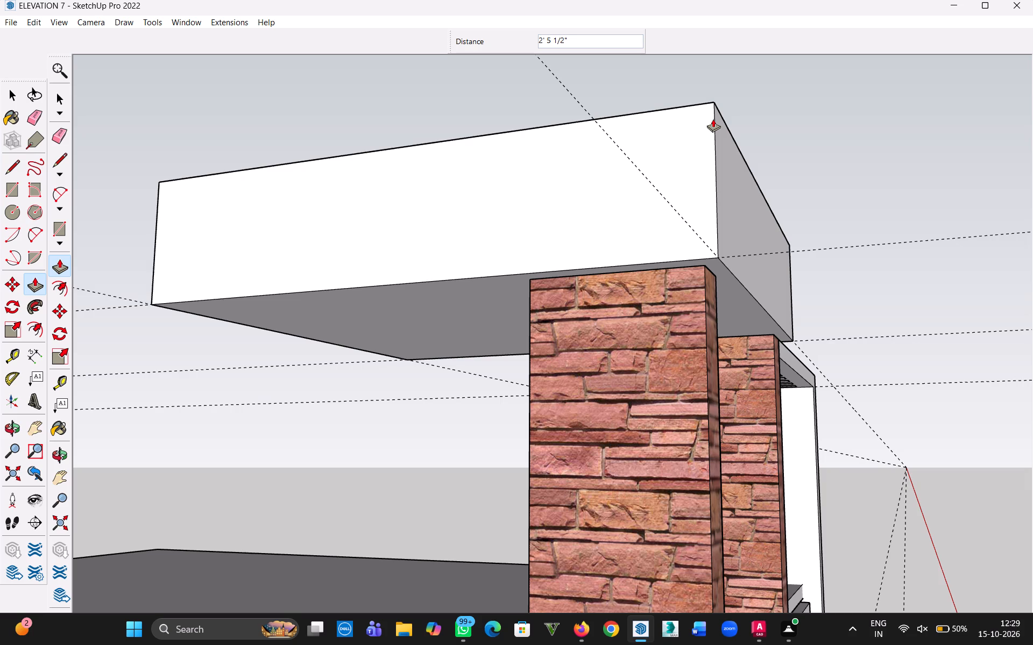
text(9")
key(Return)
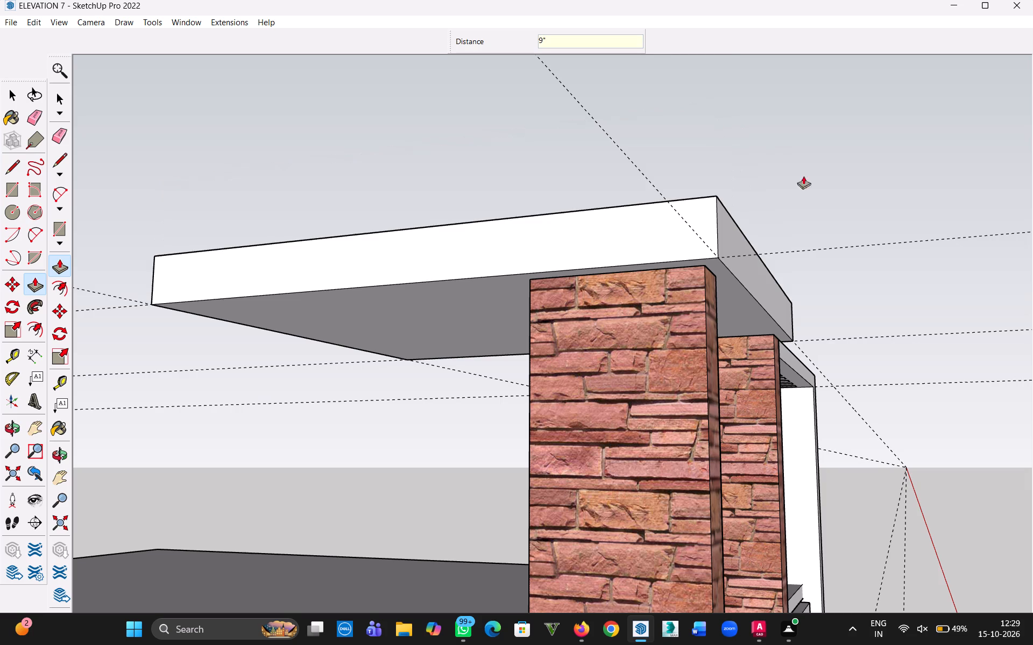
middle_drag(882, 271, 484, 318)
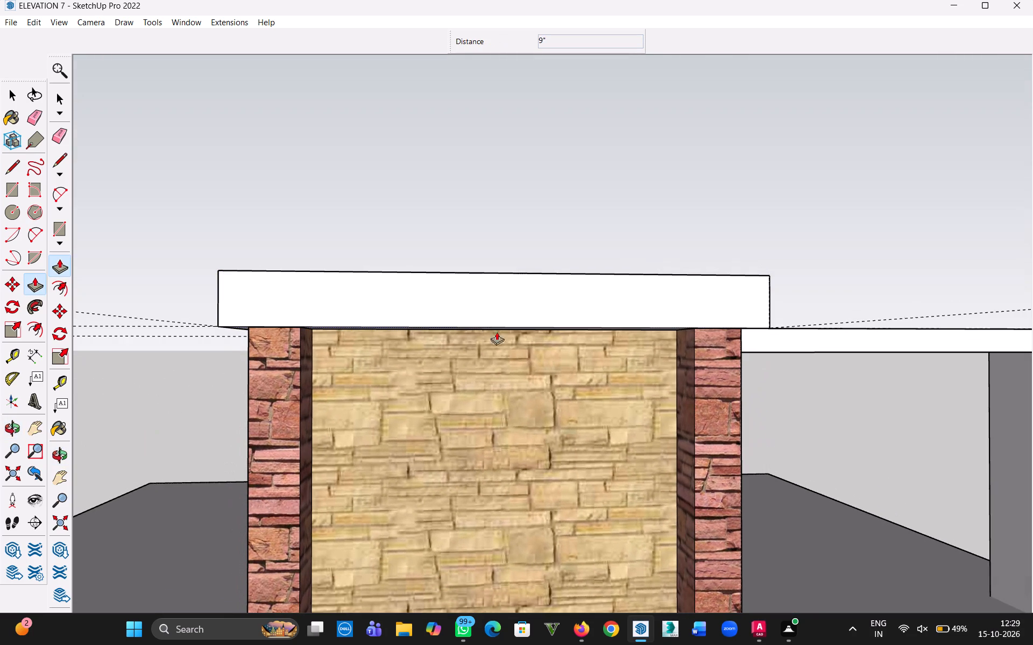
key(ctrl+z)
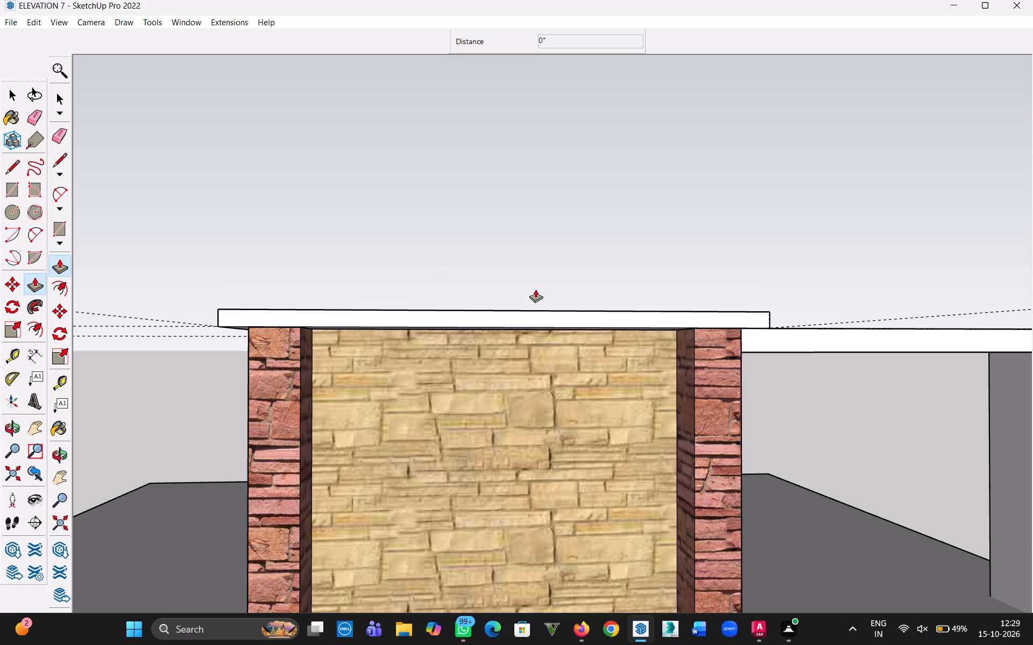
Raise the border strip around the roof slab's top by 1' to form a parapet.
middle_drag(540, 286, 585, 464)
click(581, 436)
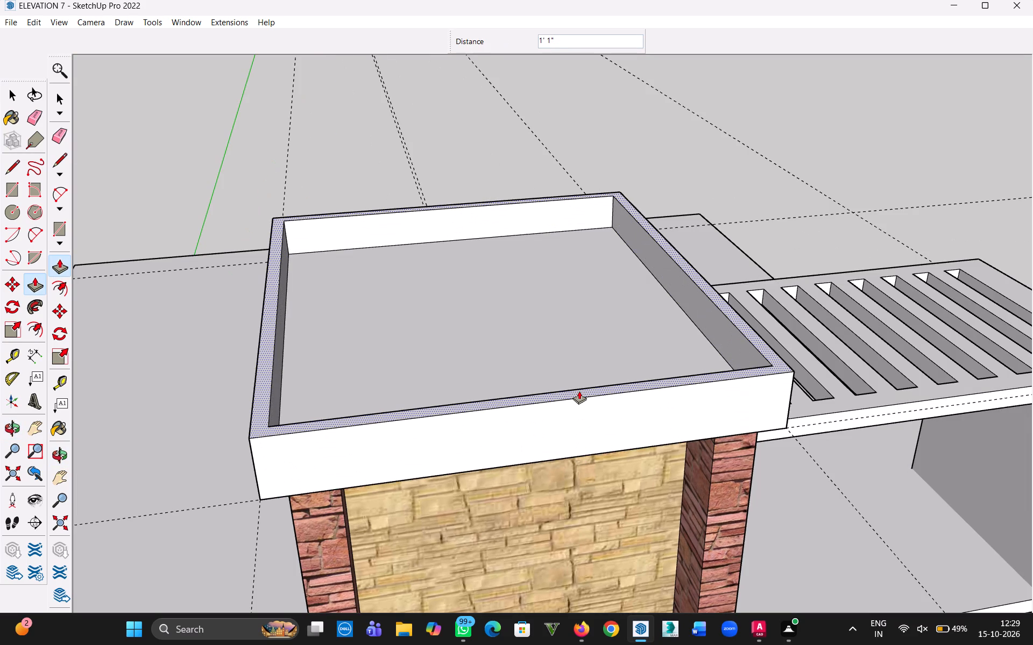
key(1)
key(apostrophe)
key(Return)
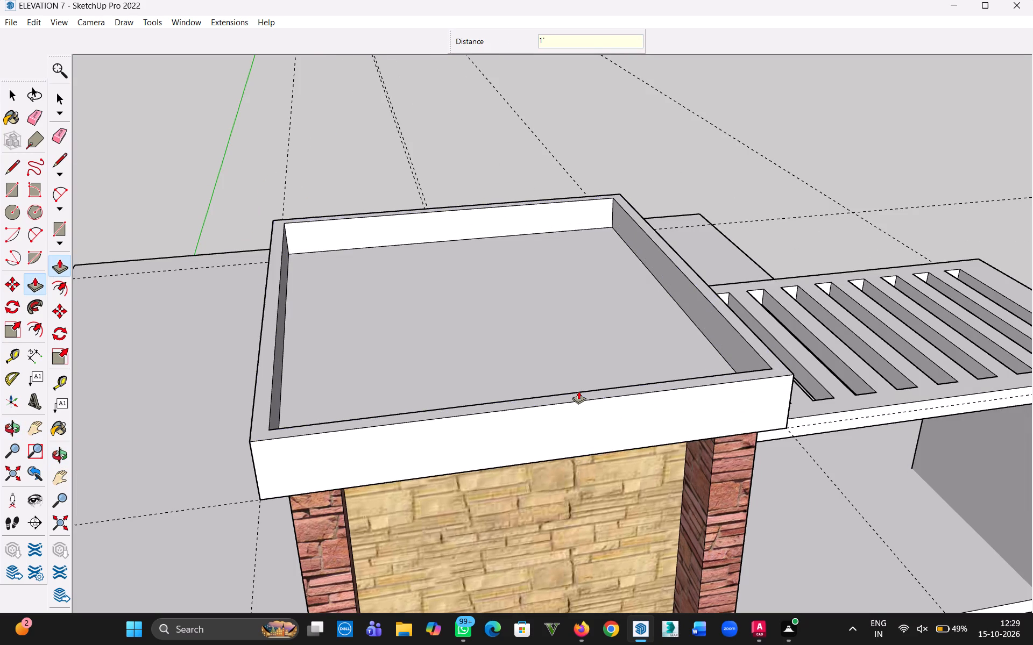
Inspect the parapeted roof slab from the front, side and back, including its underside overhanging the brick wall near the slotted frame.
click(16, 88)
click(436, 162)
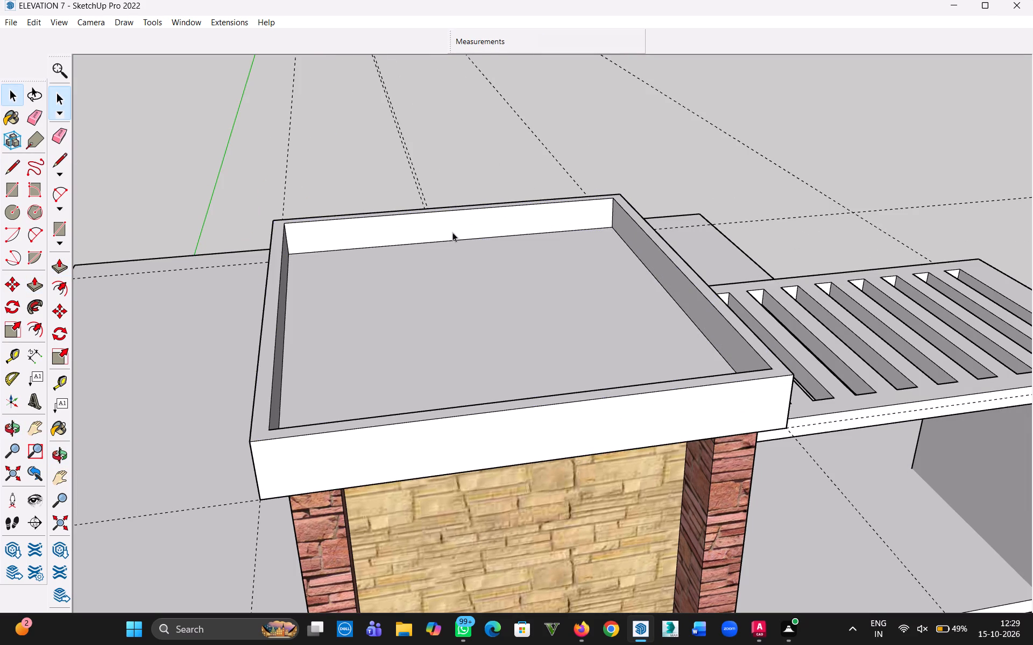
middle_drag(471, 324, 353, 152)
scroll(409, 302, down, 4)
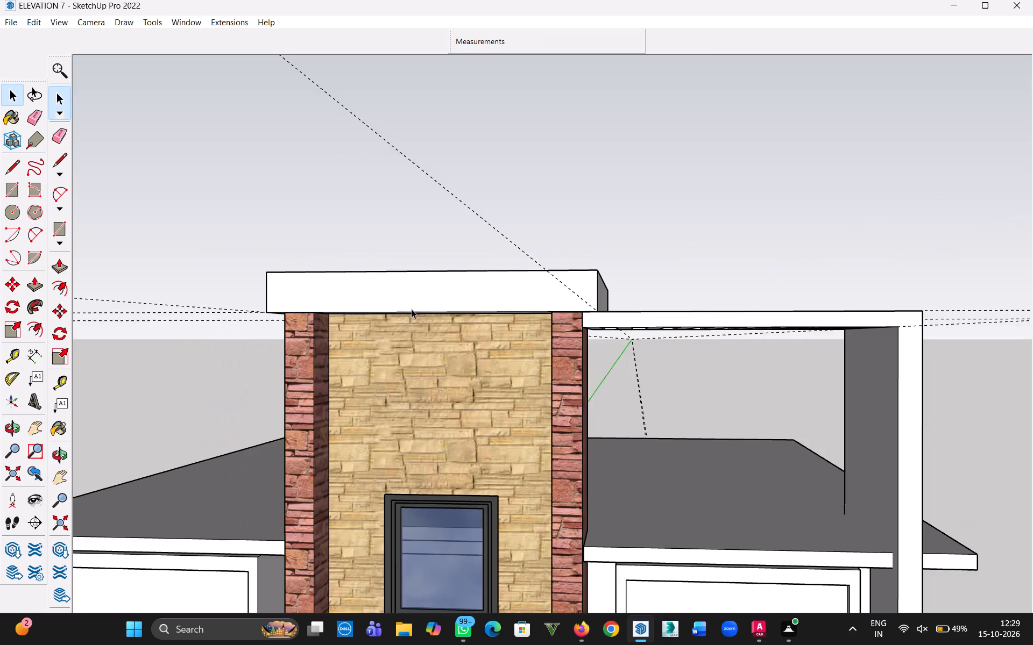
scroll(412, 309, down, 4)
middle_drag(426, 317, 796, 414)
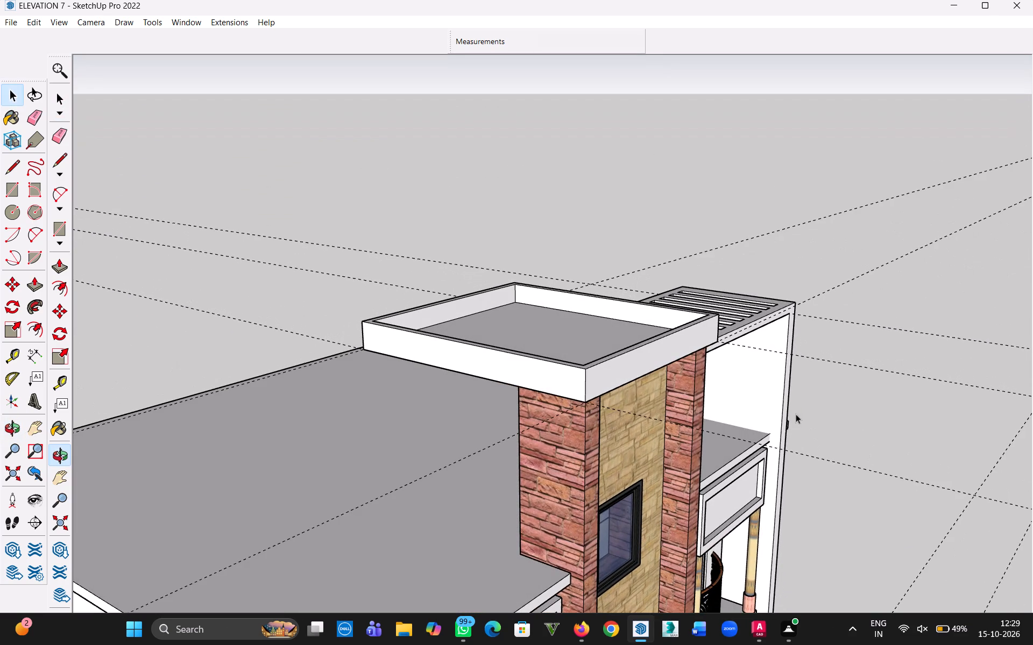
middle_drag(654, 398, 718, 448)
middle_drag(705, 450, 354, 445)
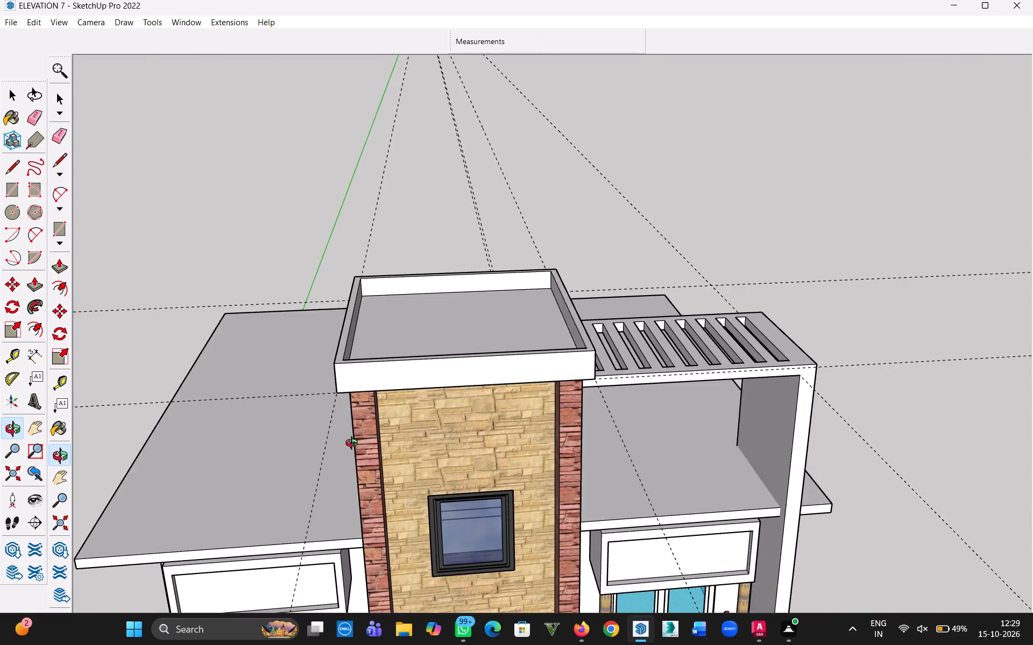
middle_drag(354, 445, 869, 420)
middle_drag(539, 476, 735, 374)
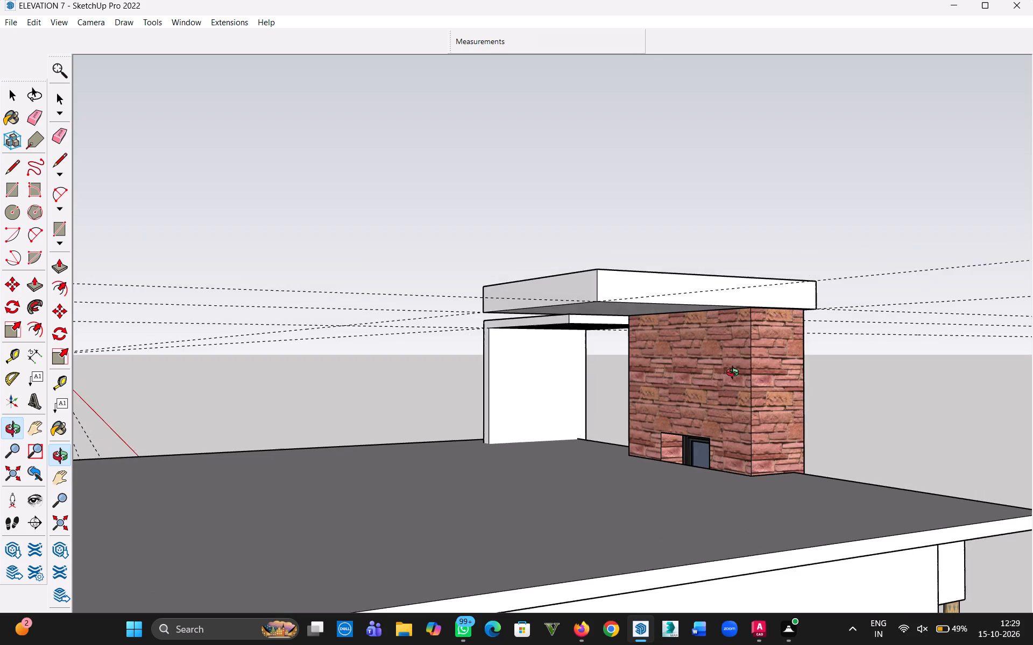
middle_drag(735, 374, 736, 376)
scroll(620, 476, up, 5)
middle_drag(640, 455, 617, 514)
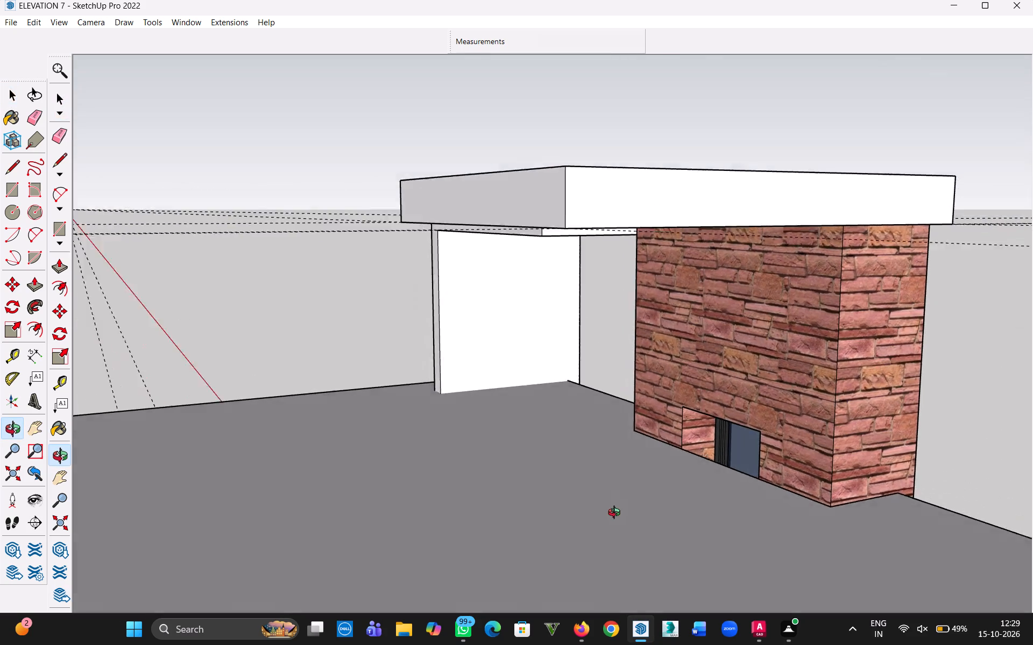
middle_drag(617, 514, 541, 421)
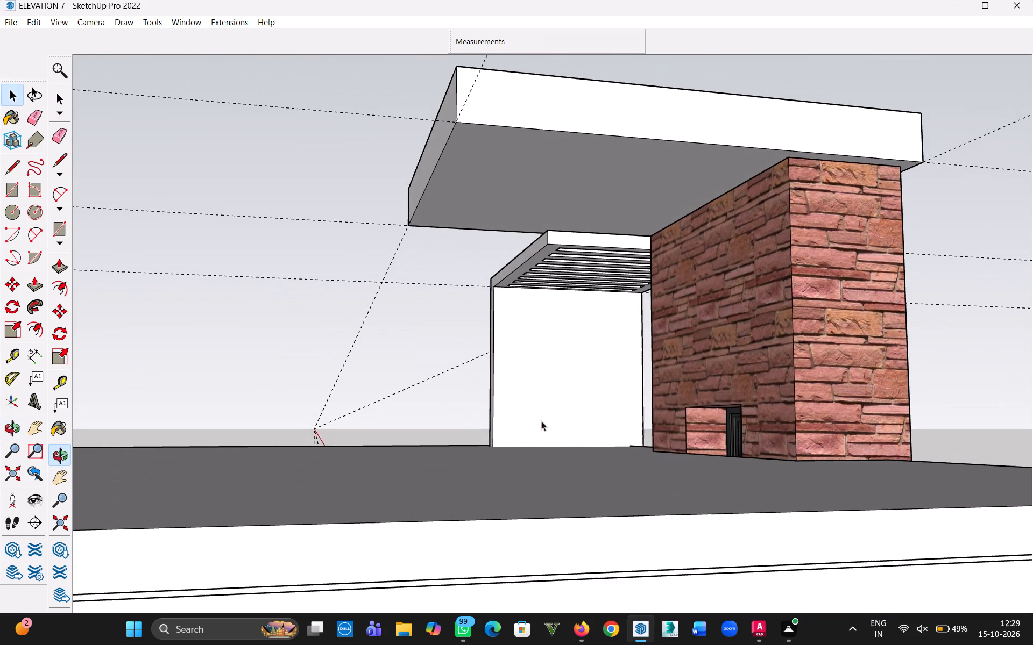
scroll(520, 228, up, 1)
middle_drag(545, 260, 548, 294)
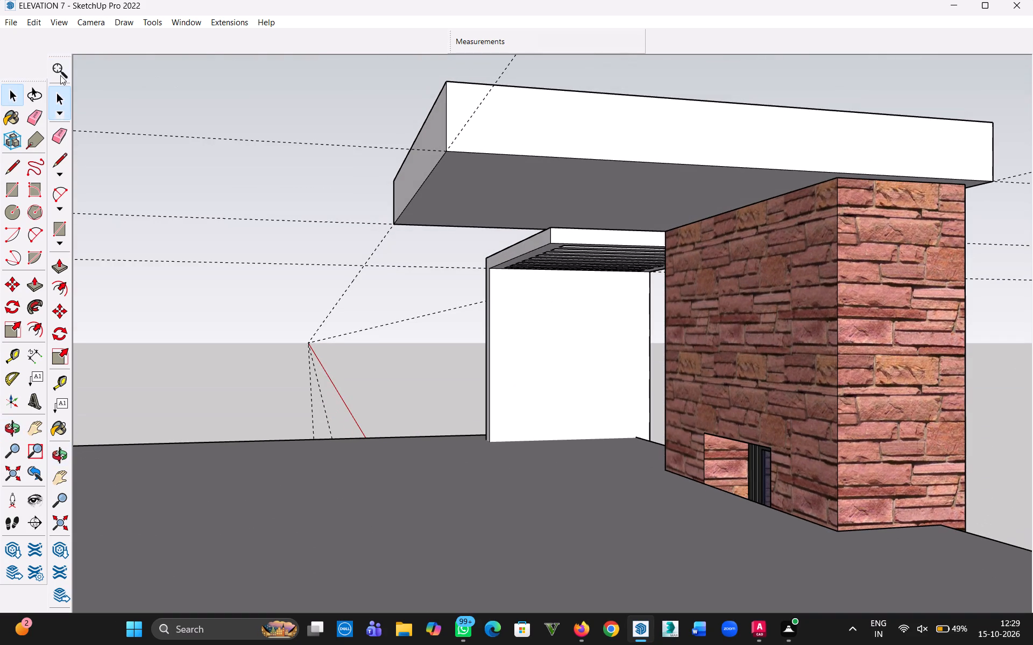
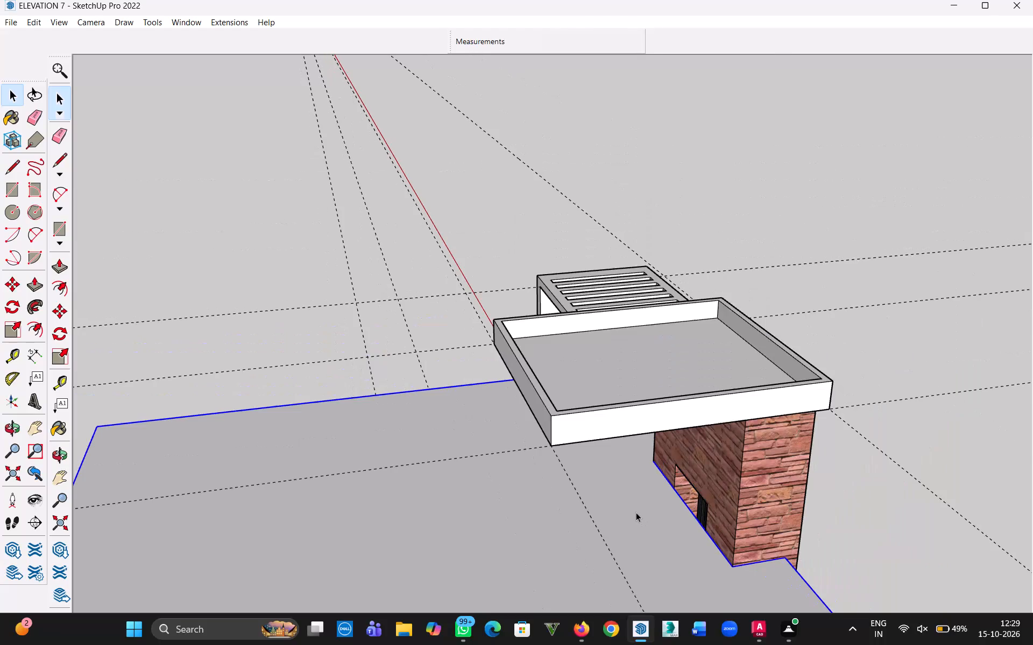
Place guide lines along the brick wall's windowed base edge and the adjoining side's base edge across the floor slab.
click(831, 192)
scroll(663, 486, down, 2)
middle_drag(653, 496, 650, 435)
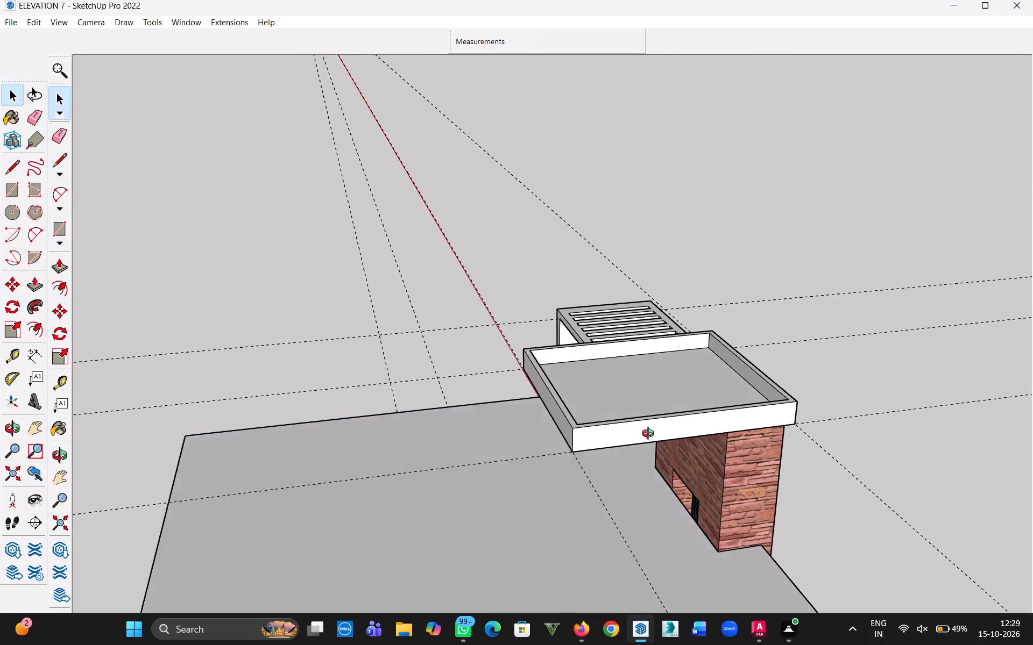
middle_drag(650, 435, 640, 541)
key(h)
drag(626, 540, 611, 386)
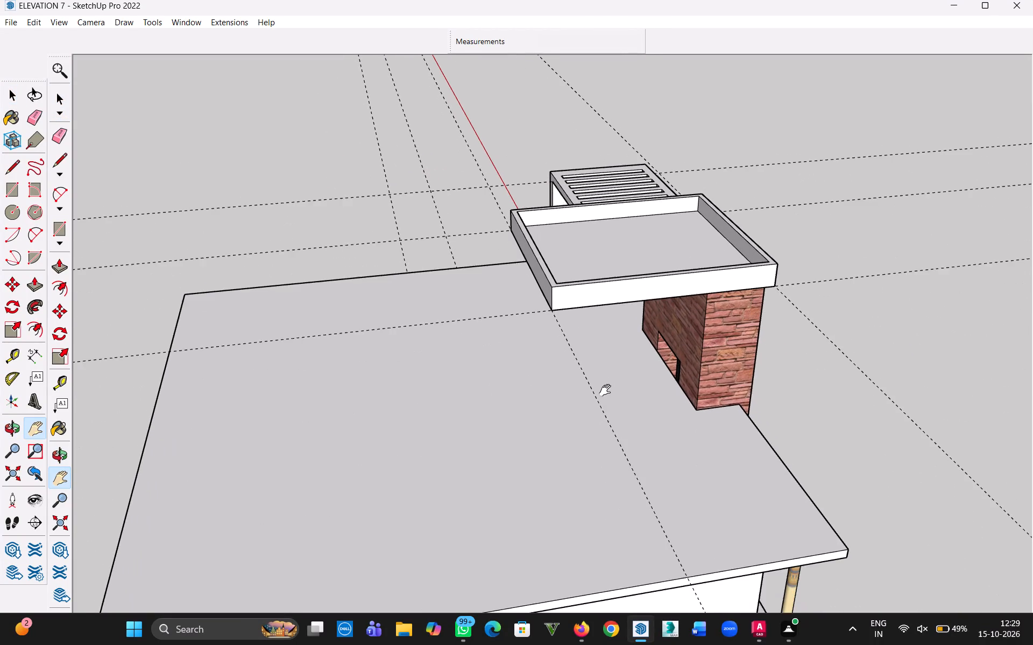
scroll(619, 395, up, 11)
scroll(687, 396, up, 5)
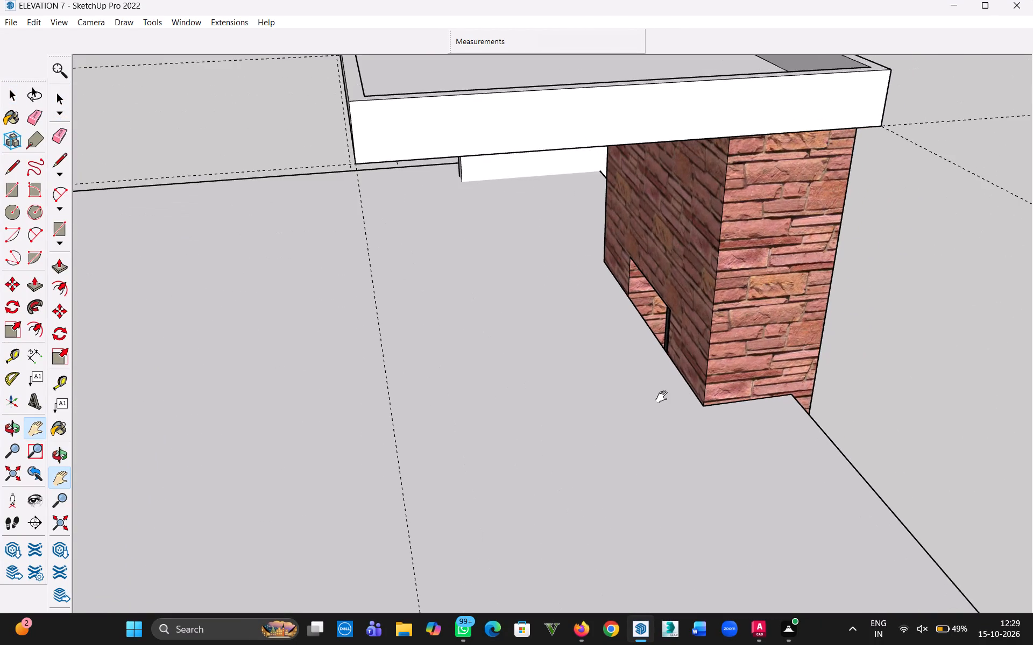
scroll(664, 397, down, 2)
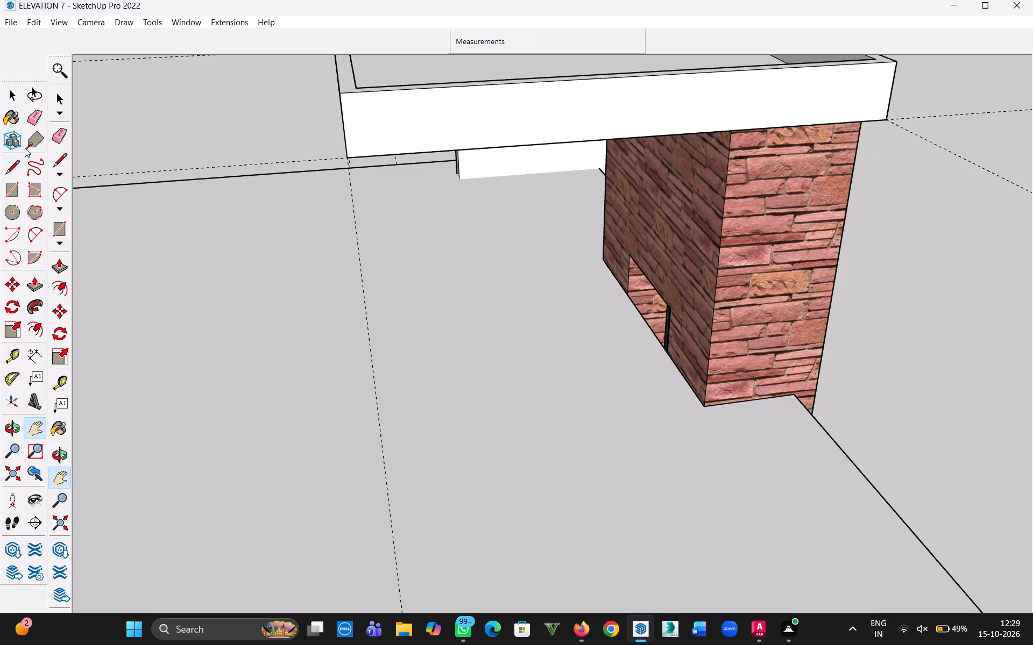
key(t)
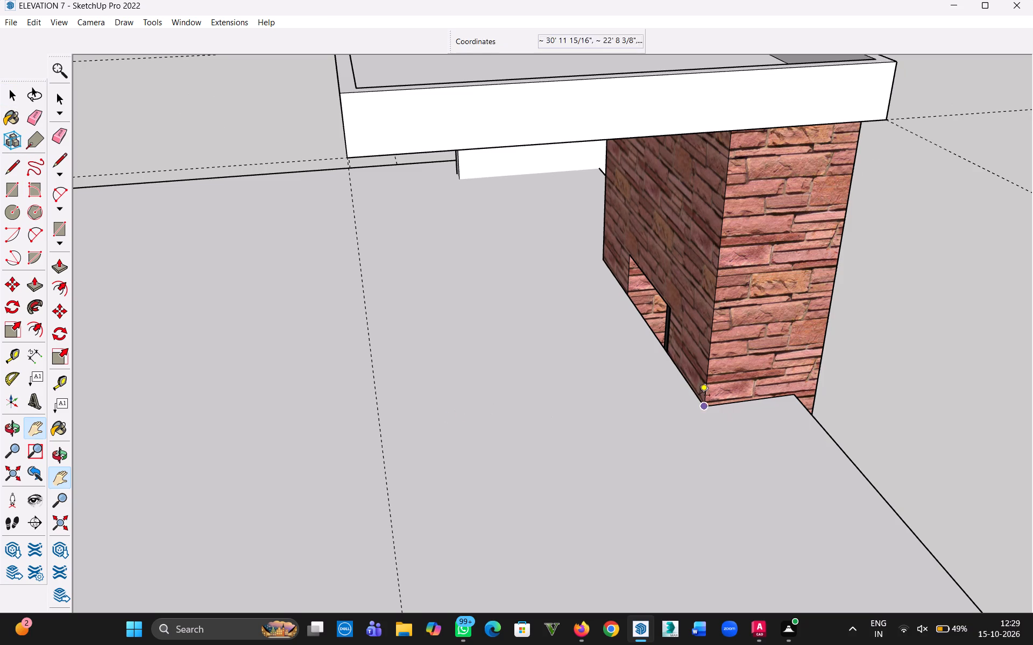
click(632, 307)
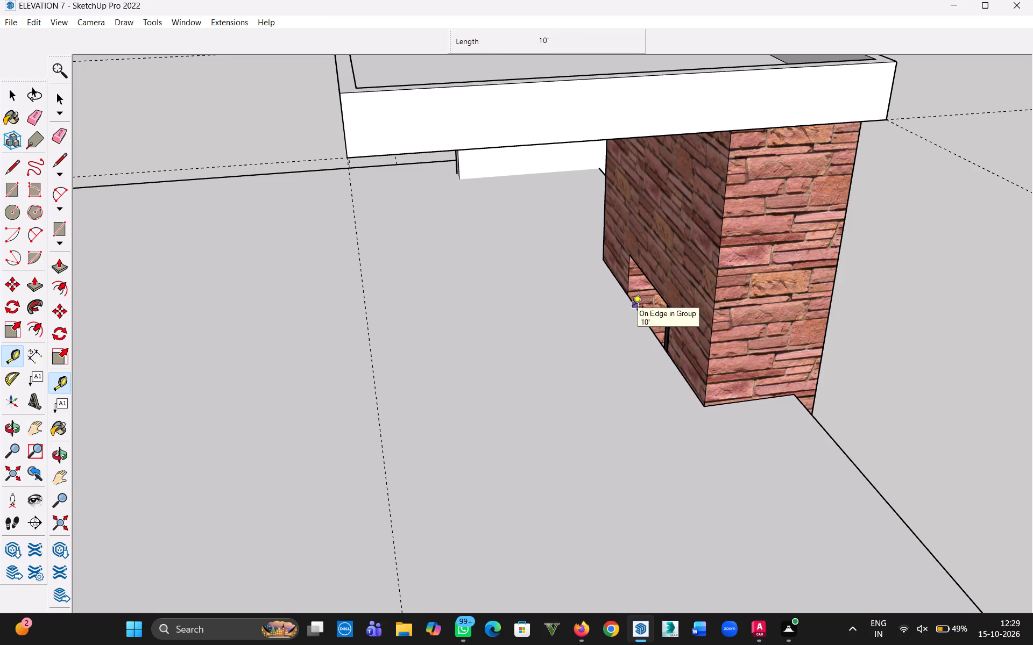
click(701, 404)
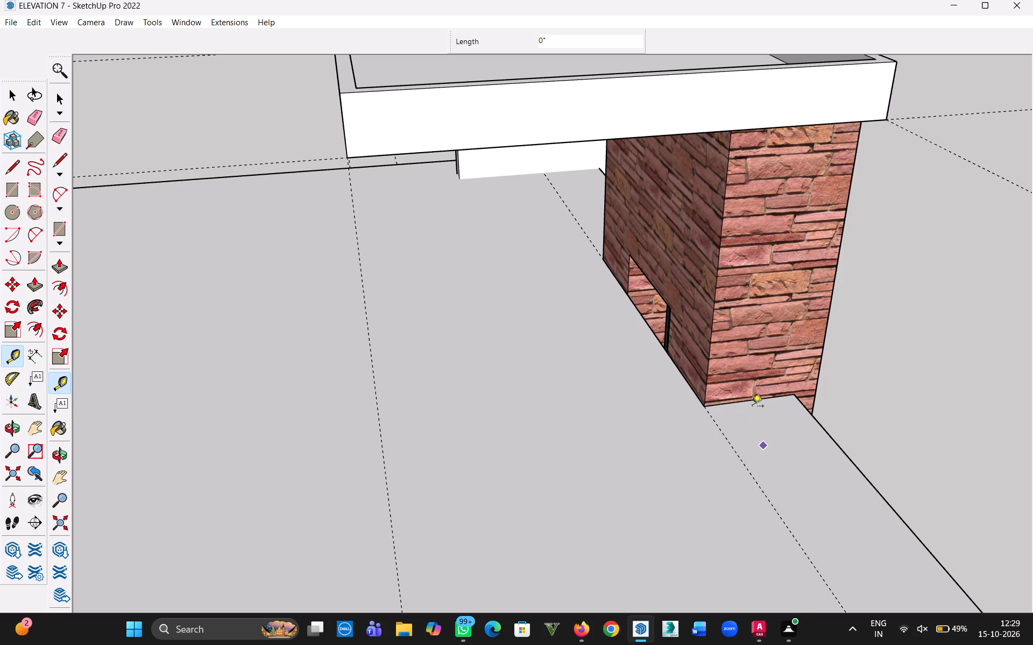
click(751, 404)
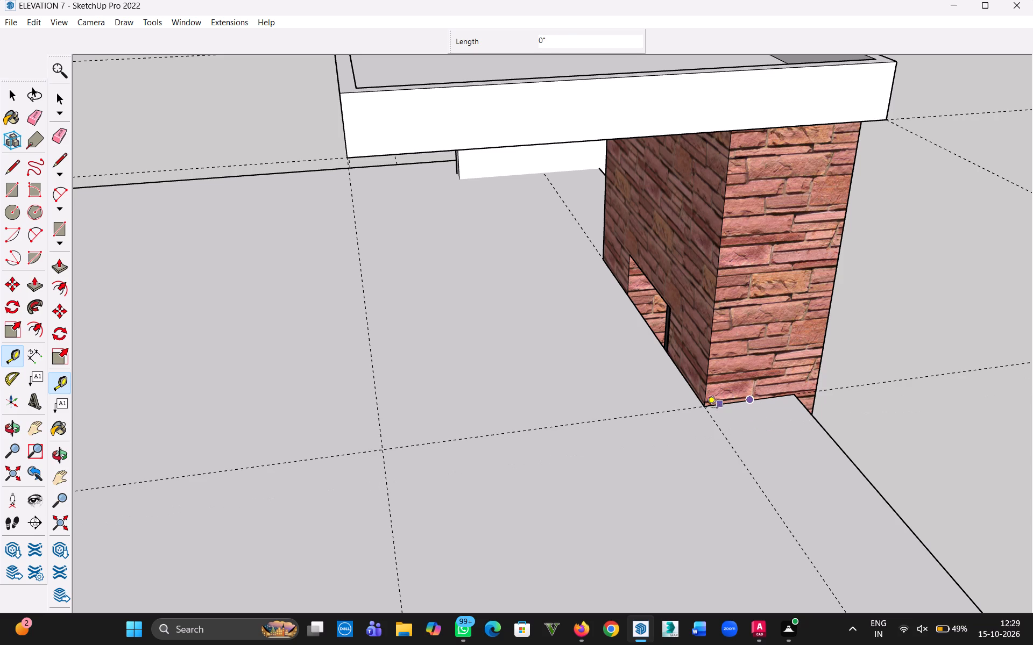
click(696, 408)
Place a guide line along the base edge of the brick wall's other short side, beneath the slotted frame.
middle_drag(573, 315, 991, 332)
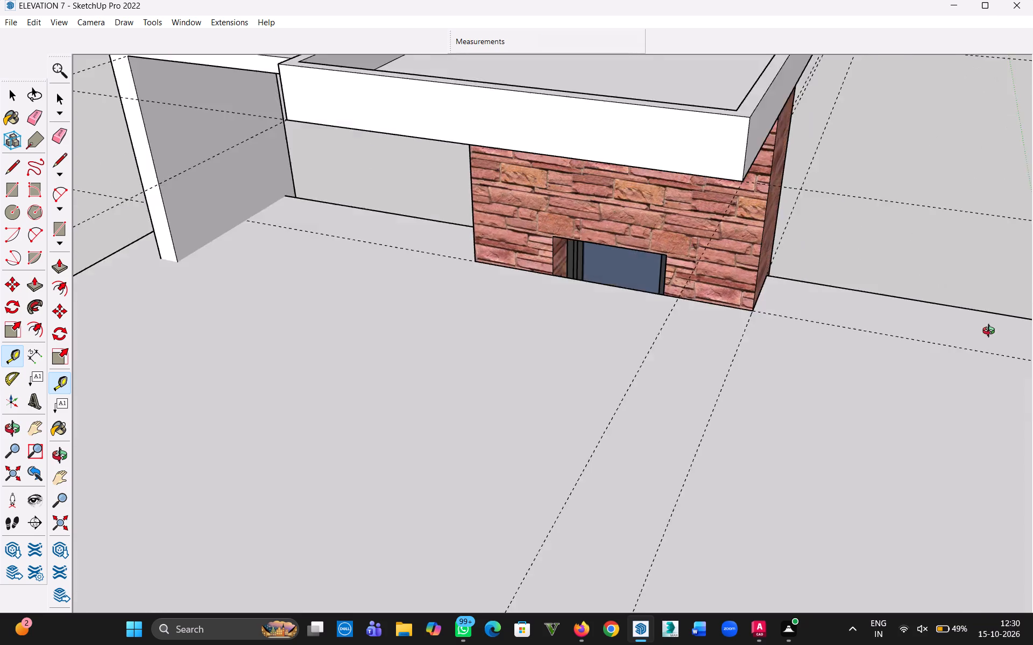
middle_drag(991, 332, 996, 331)
middle_drag(568, 334, 763, 368)
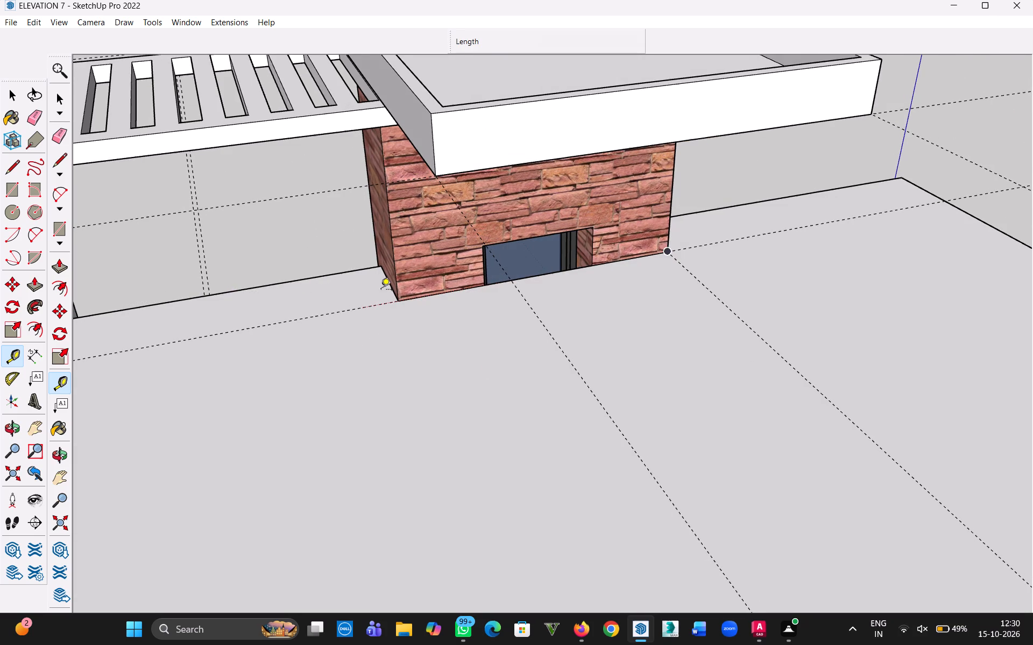
click(389, 288)
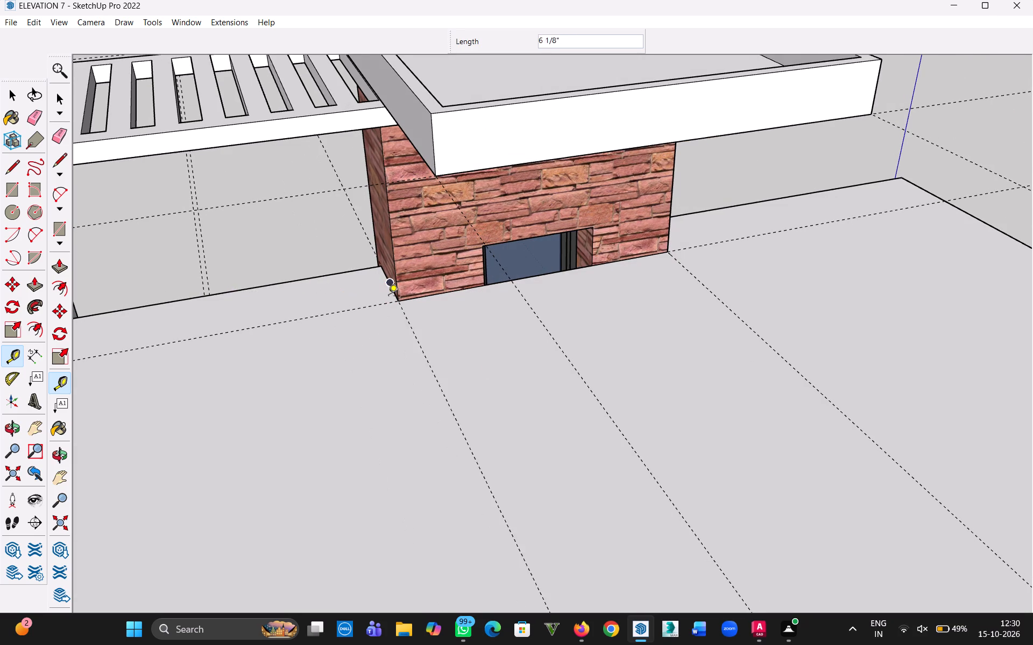
click(391, 298)
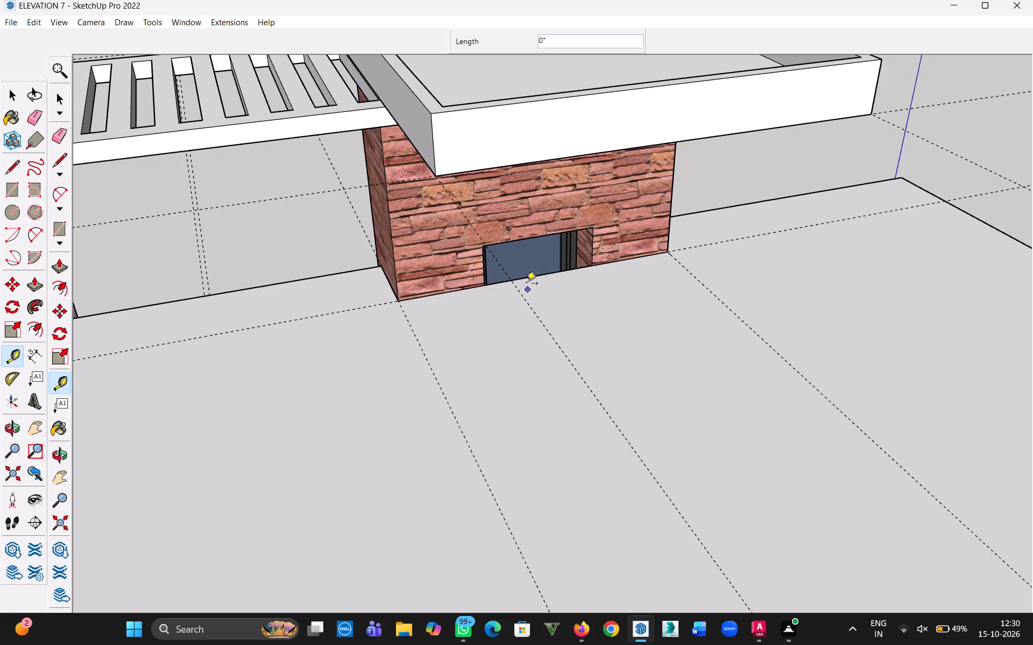
Place a guide parallel to the windowed wall's base, about 8' 9" out, aligned with the roof slab's outer corner.
click(527, 281)
middle_drag(616, 445, 848, 478)
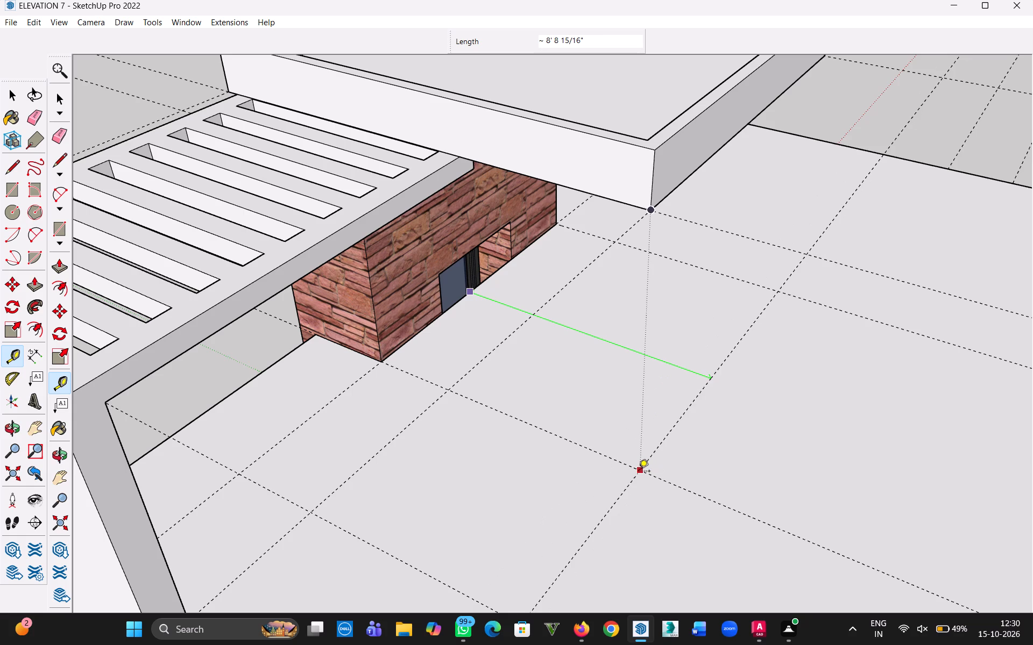
click(638, 472)
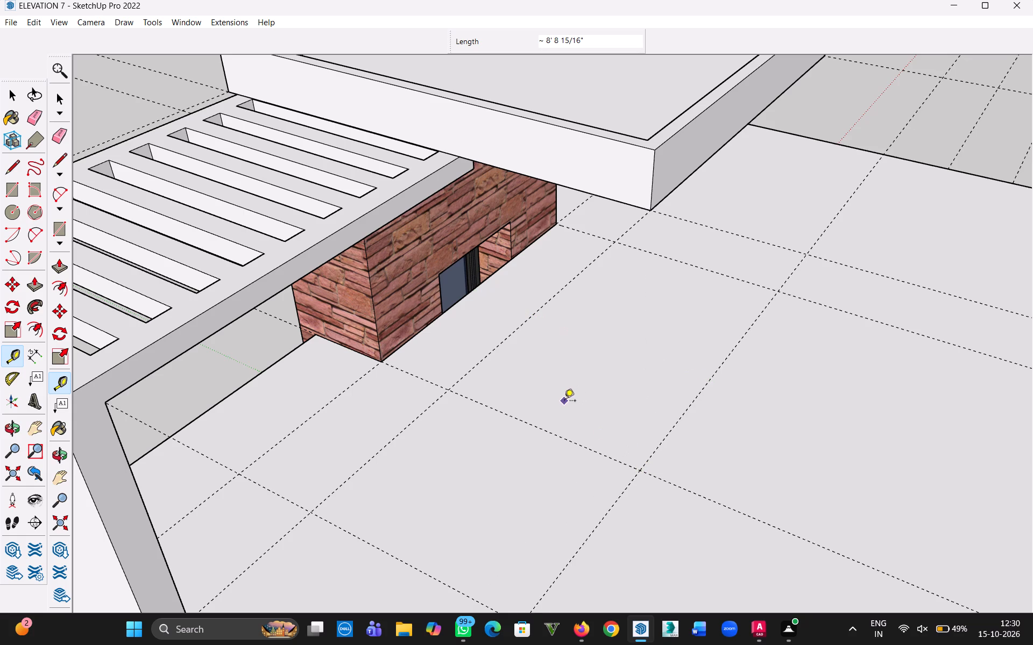
Draw a rectangle 10' by about 8' 9" on the floor slab from the brick wall's base corner to the opposite guide intersection.
key(r)
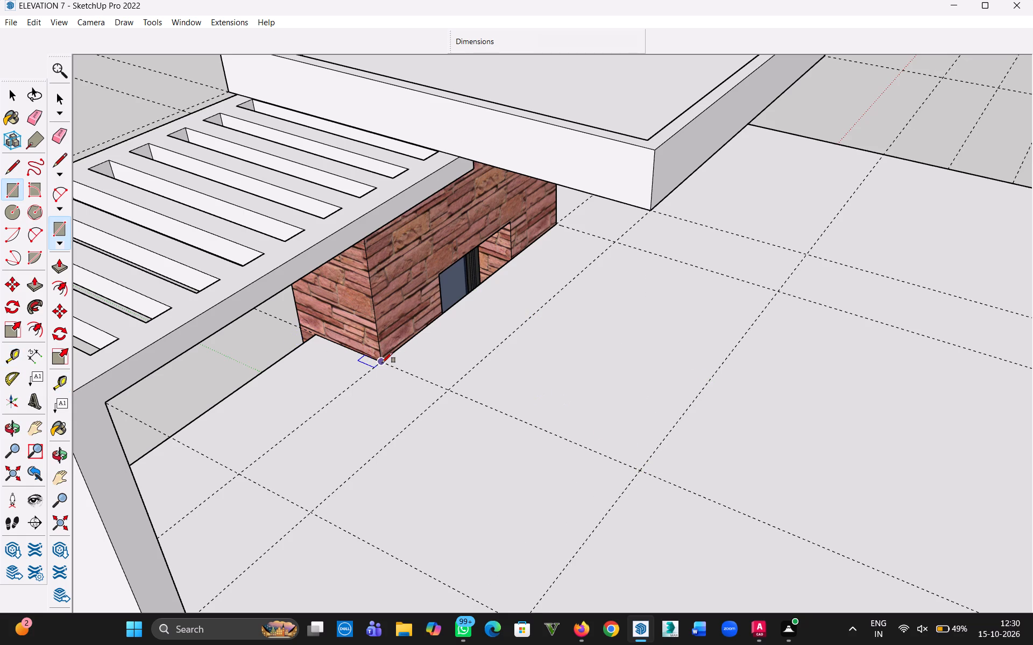
click(382, 363)
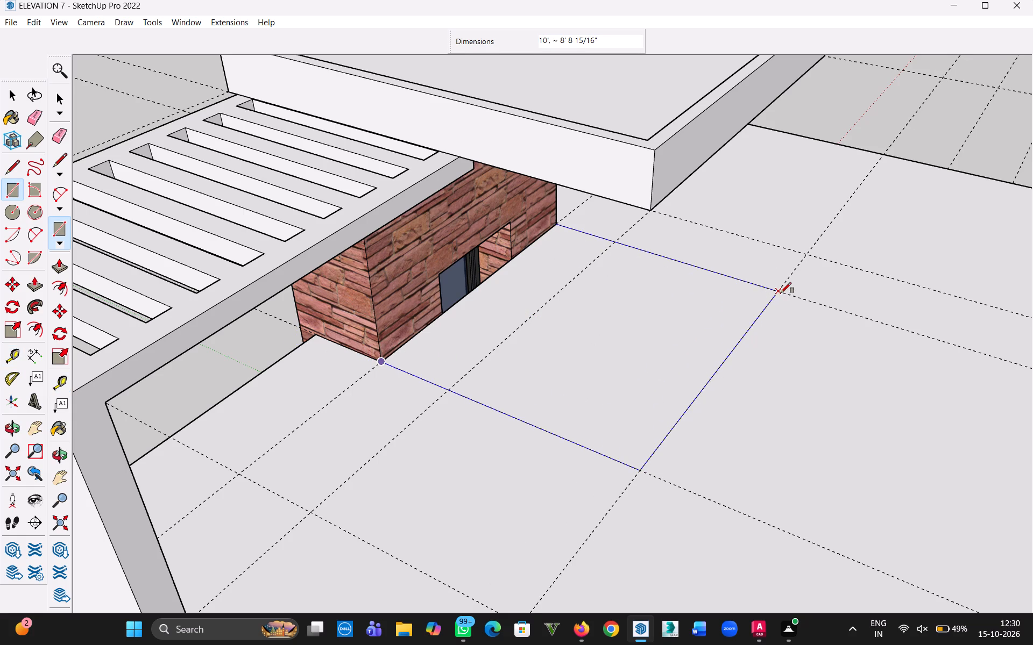
click(781, 293)
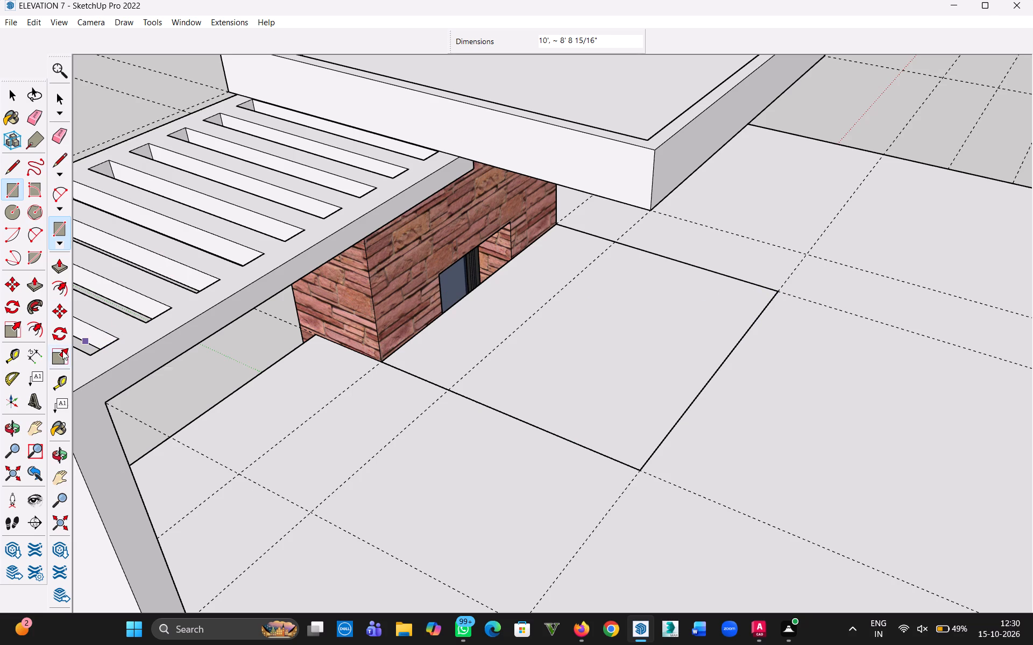
Offset the floor rectangle's outline 6" inward.
click(34, 327)
click(592, 365)
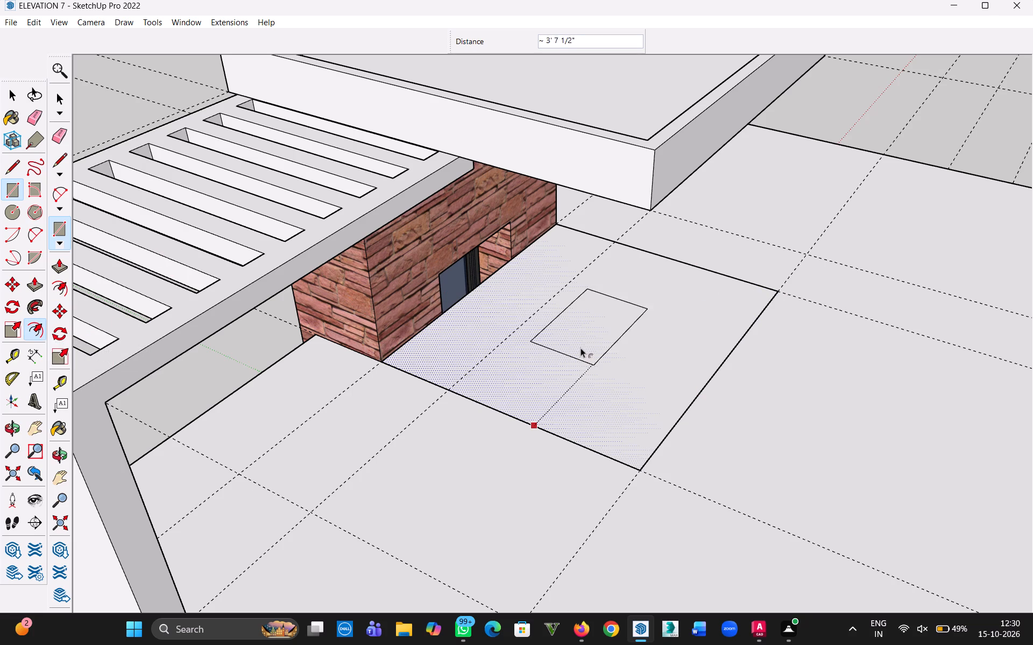
text(6")
key(Return)
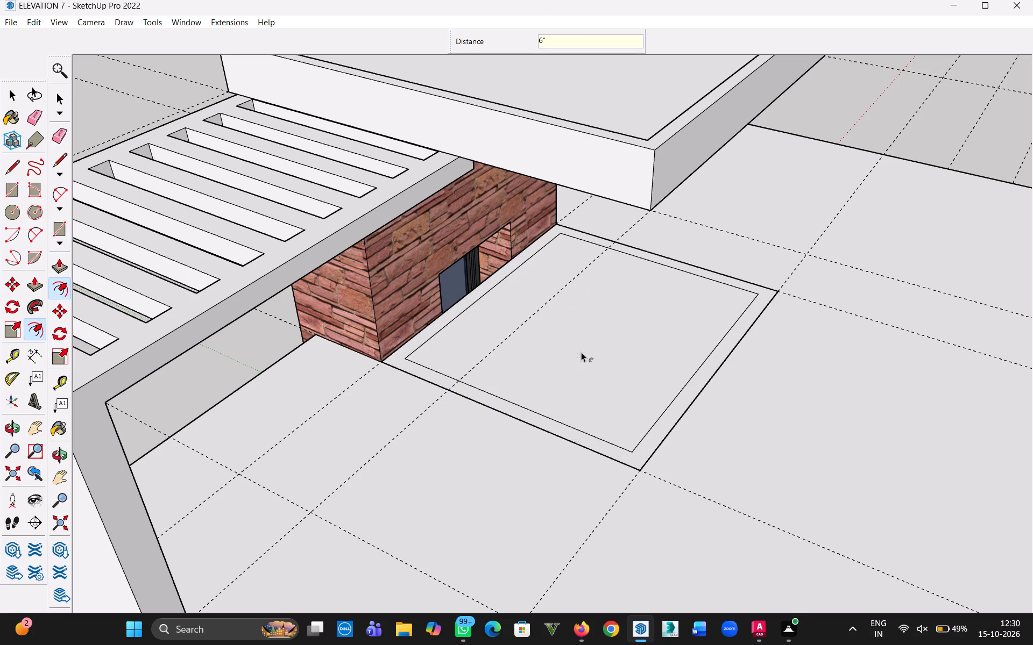
Delete the inner face of the offset rectangle, leaving only the 6" border strip.
click(16, 99)
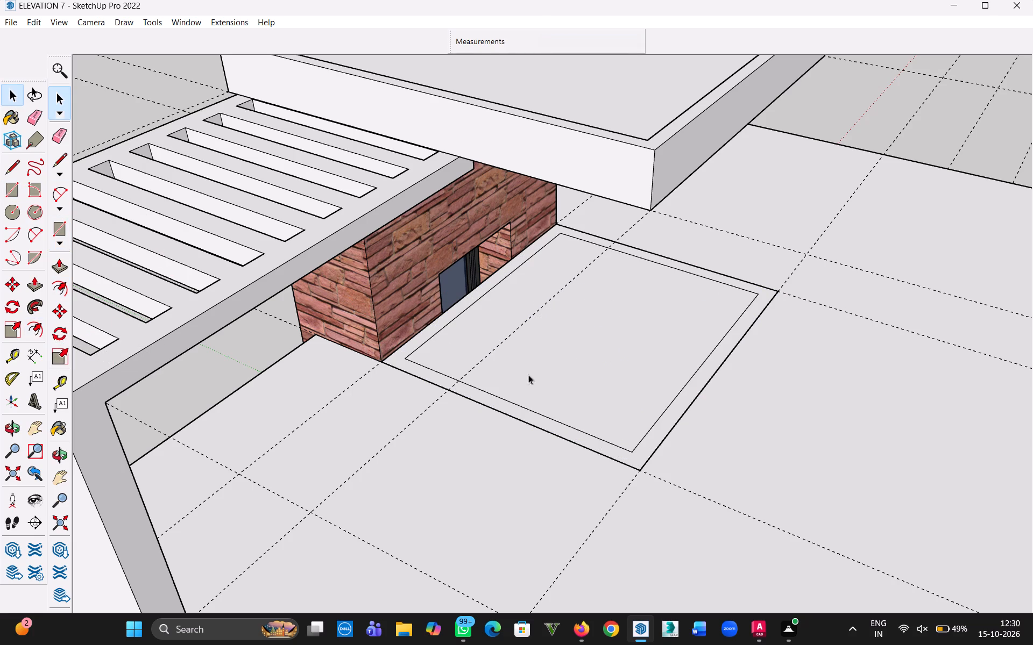
scroll(534, 410, up, 3)
scroll(488, 407, up, 2)
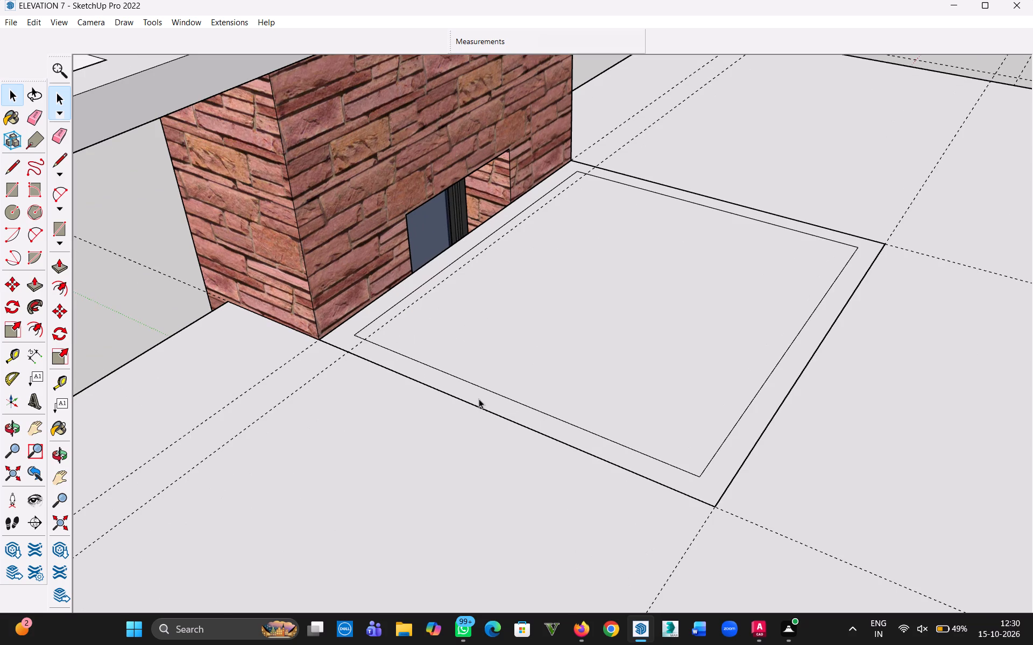
scroll(466, 394, down, 6)
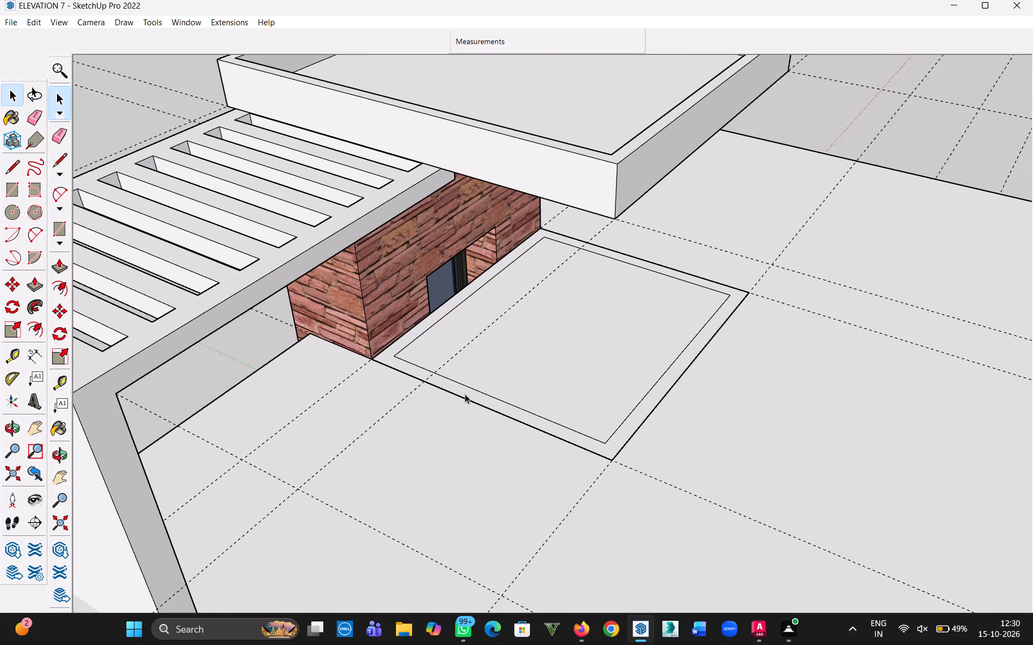
click(549, 372)
key(Delete)
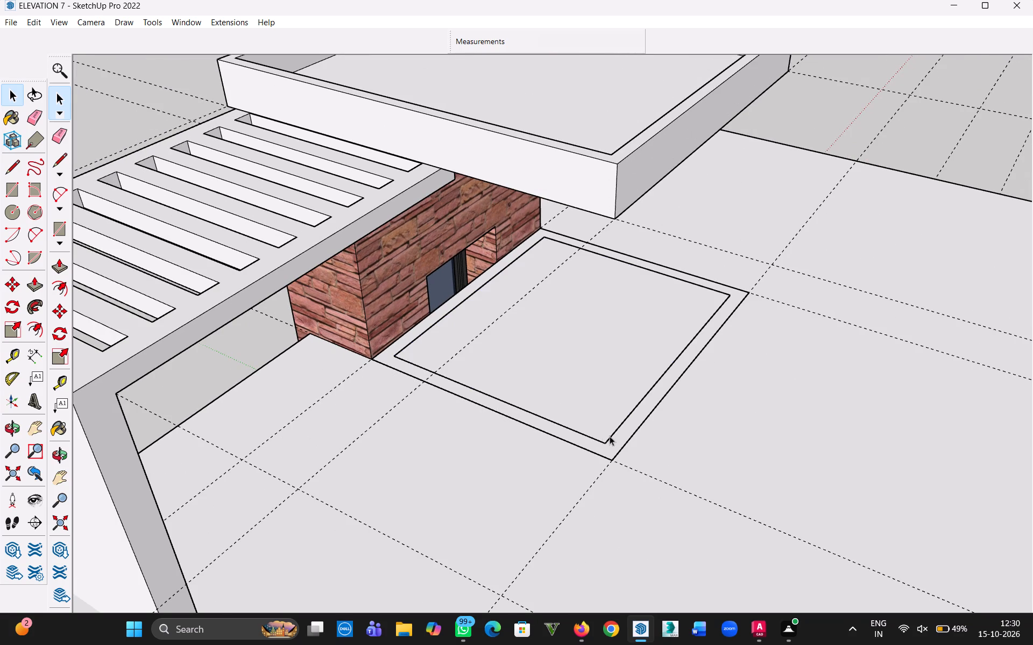
Extrude the 6" border strip up about 7' 10" to the roof slab's underside to form the enclosing walls.
key(p)
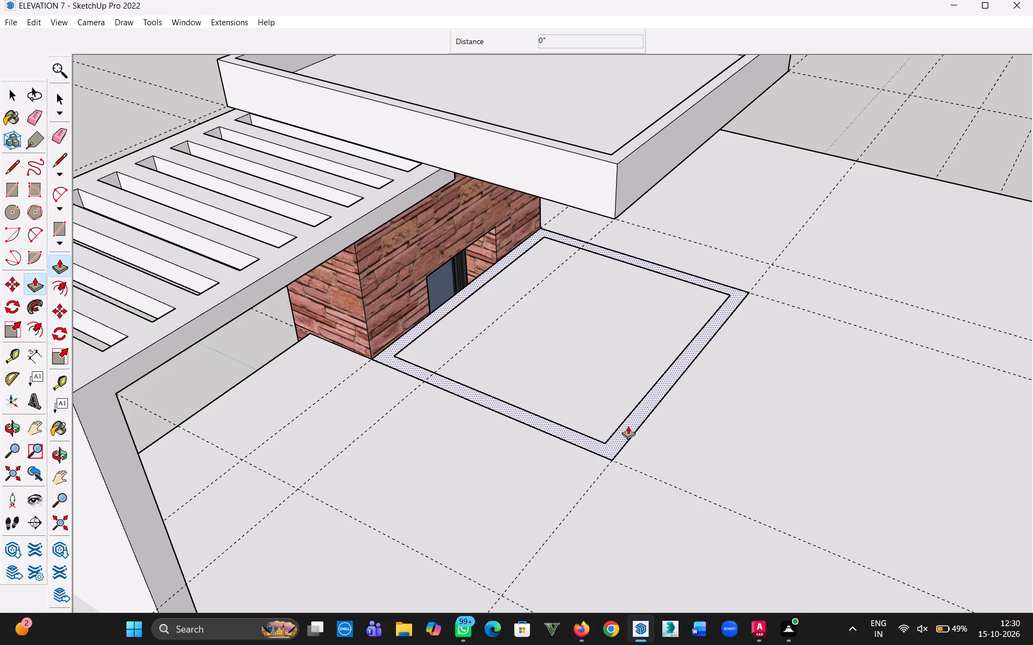
click(626, 426)
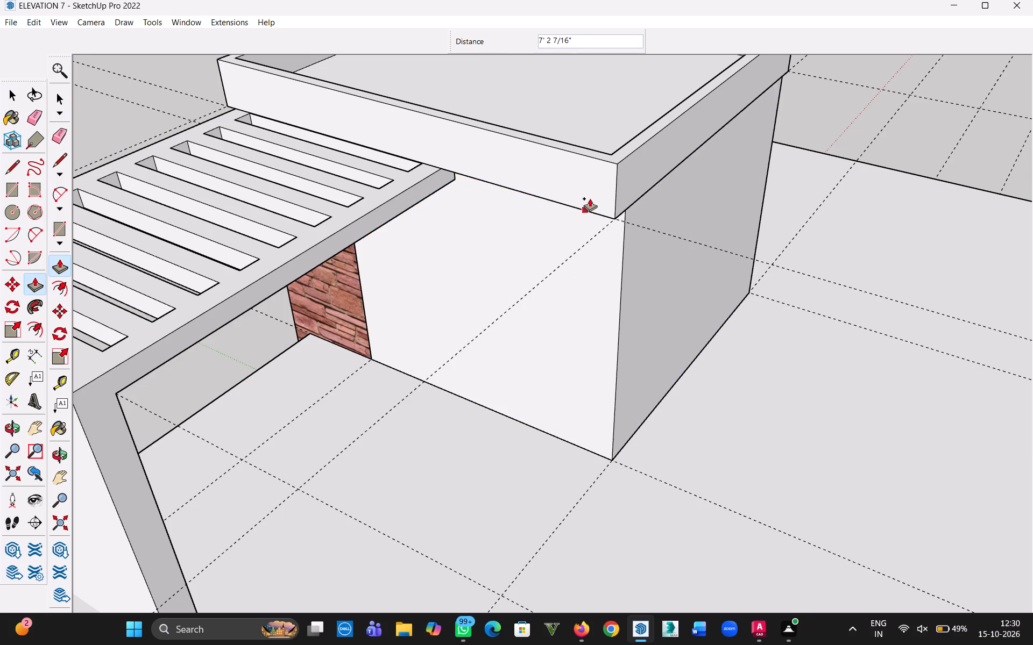
scroll(593, 198, up, 16)
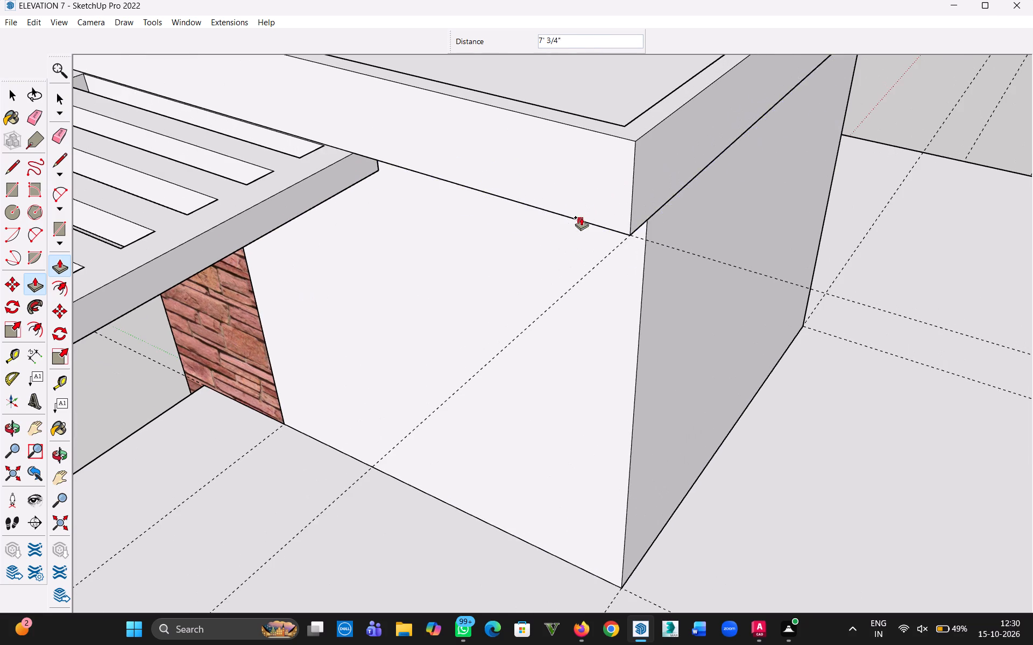
scroll(583, 206, up, 5)
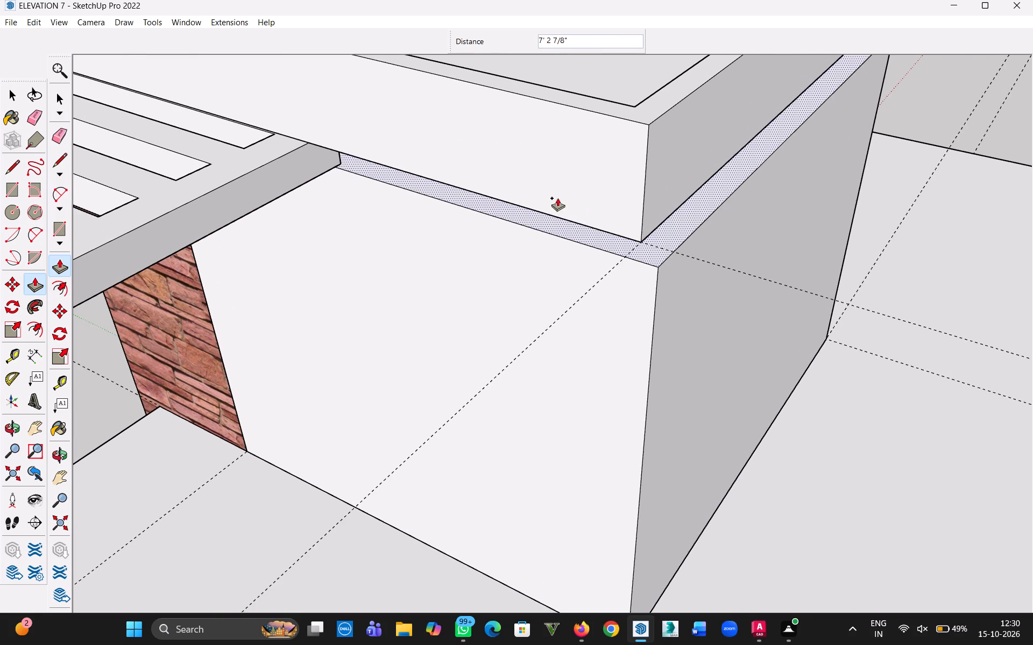
middle_drag(557, 198, 459, 0)
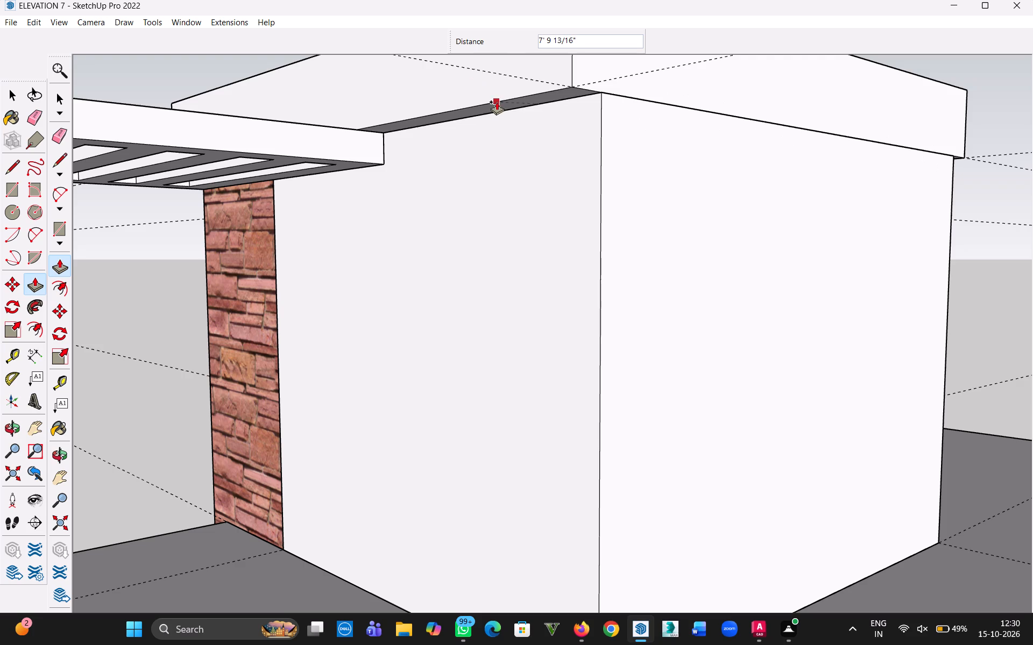
scroll(561, 313, down, 17)
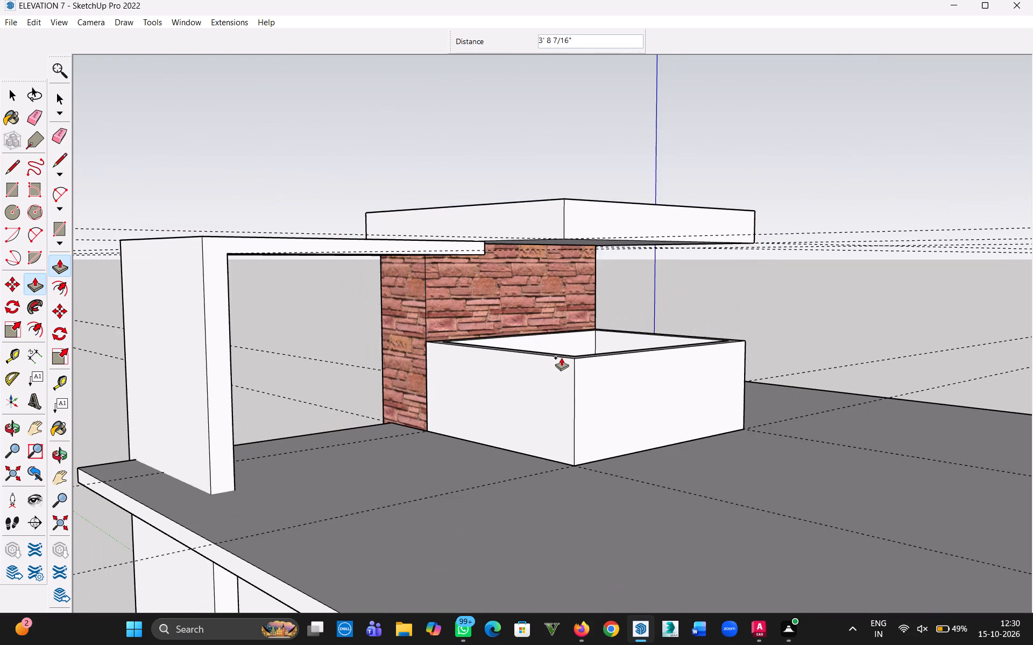
middle_drag(563, 358, 468, 302)
scroll(468, 302, down, 4)
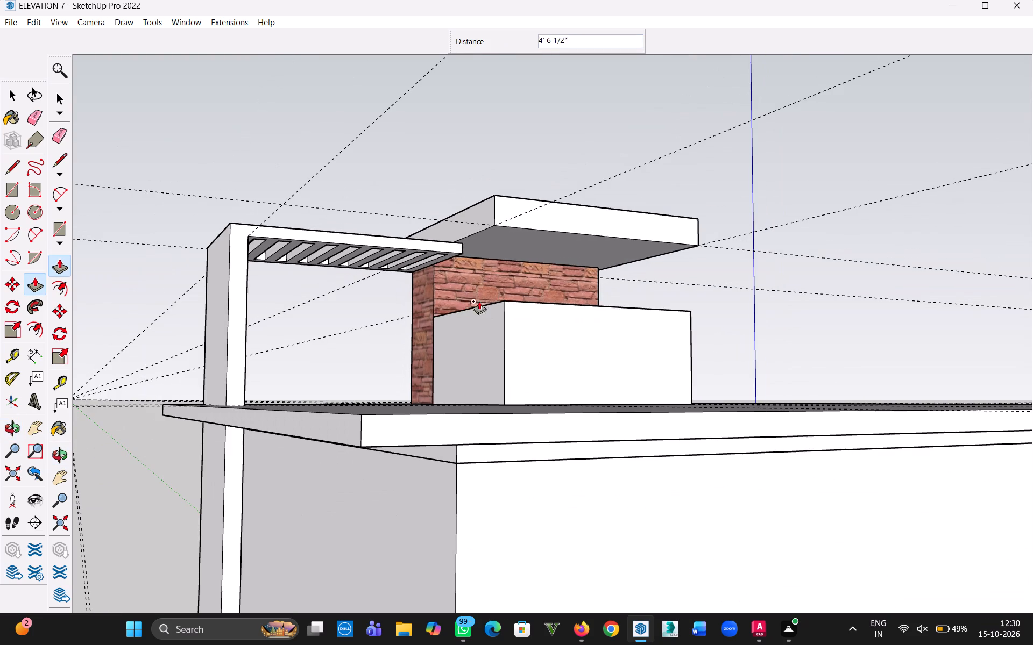
scroll(554, 231, up, 10)
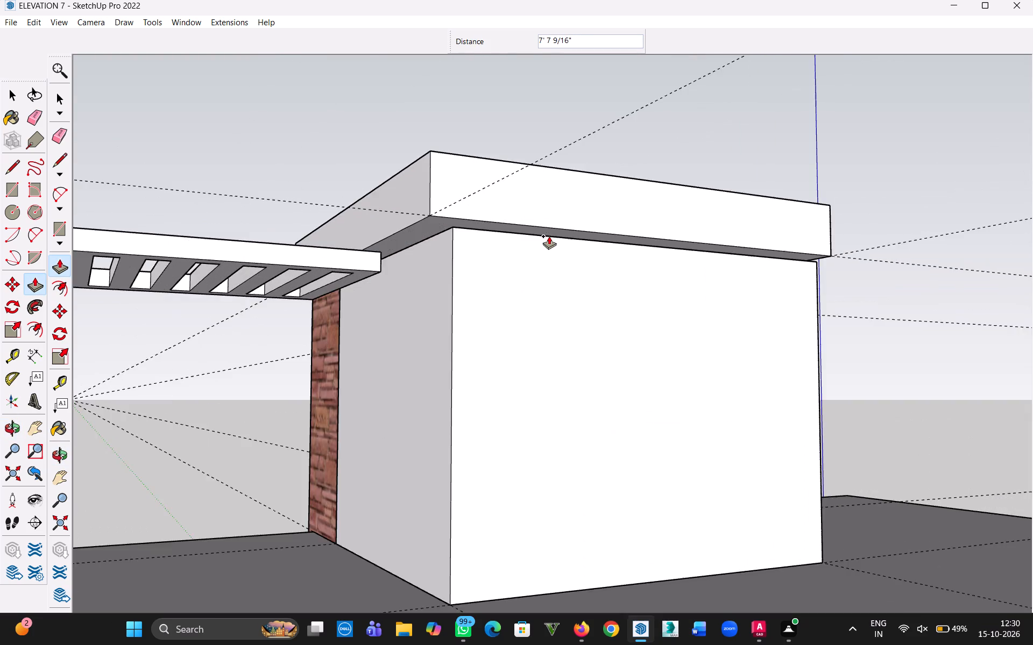
scroll(549, 236, up, 5)
click(562, 222)
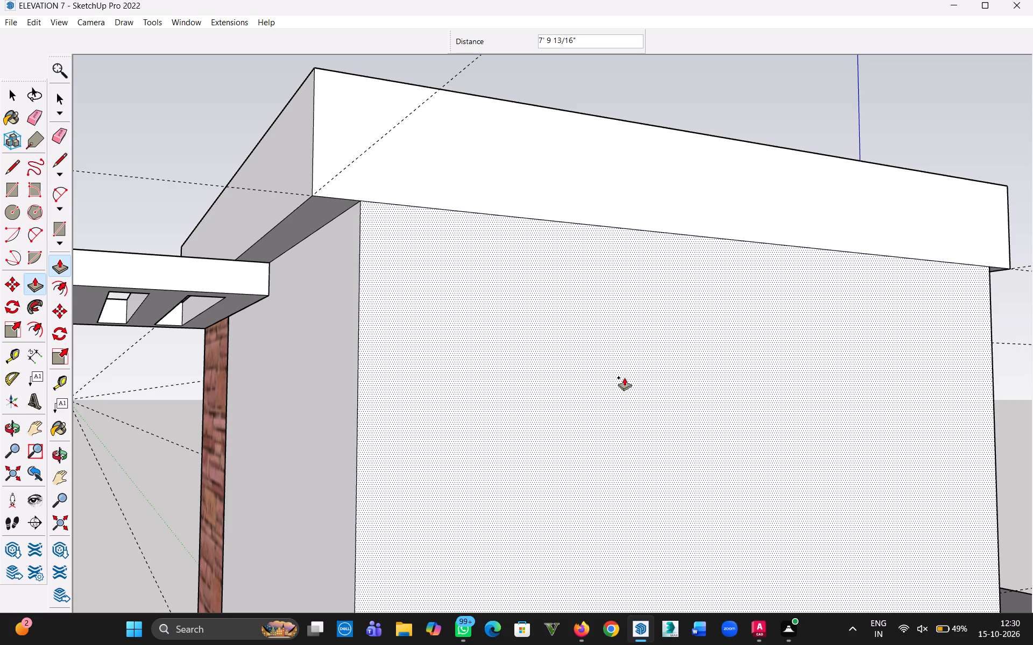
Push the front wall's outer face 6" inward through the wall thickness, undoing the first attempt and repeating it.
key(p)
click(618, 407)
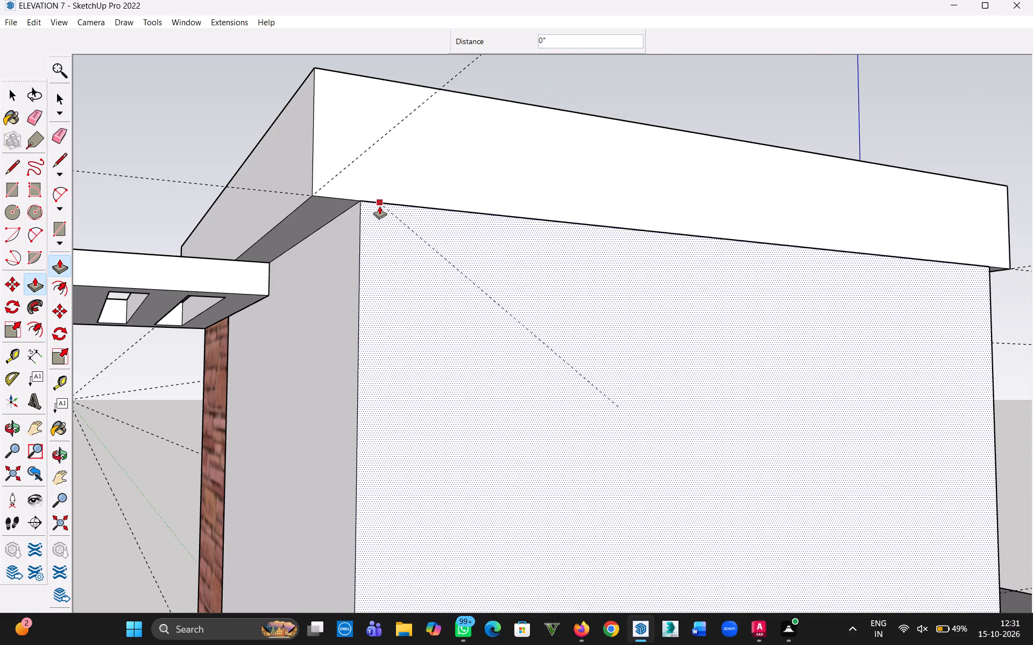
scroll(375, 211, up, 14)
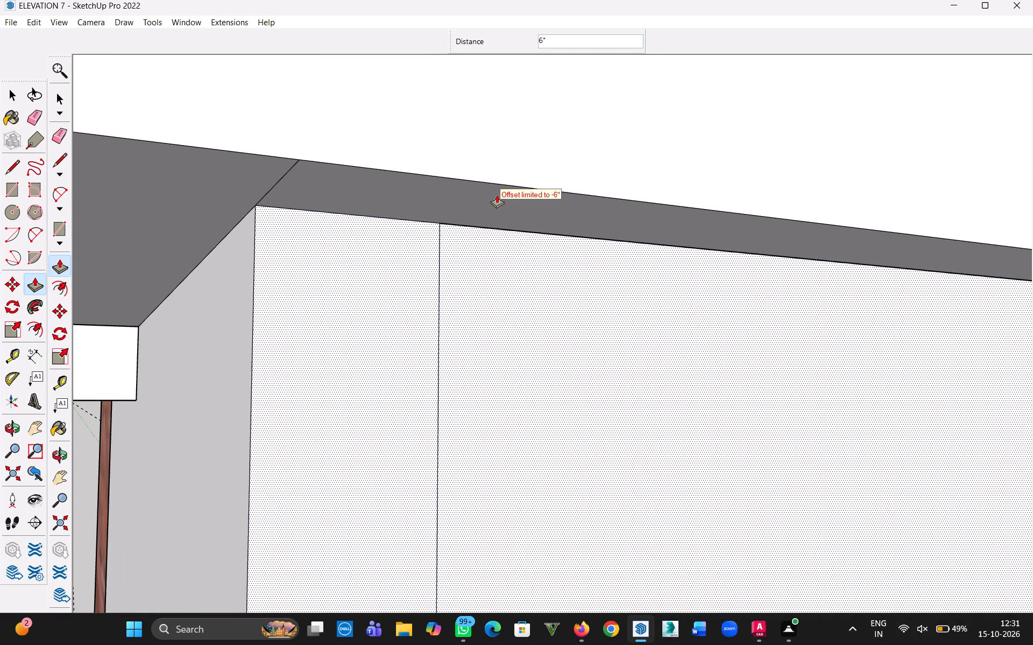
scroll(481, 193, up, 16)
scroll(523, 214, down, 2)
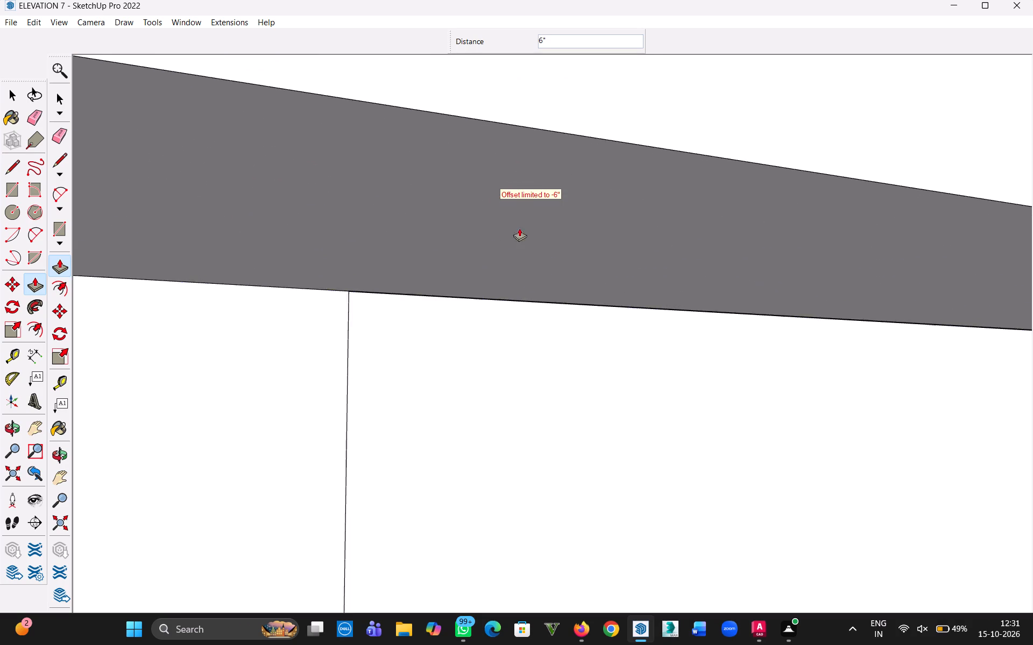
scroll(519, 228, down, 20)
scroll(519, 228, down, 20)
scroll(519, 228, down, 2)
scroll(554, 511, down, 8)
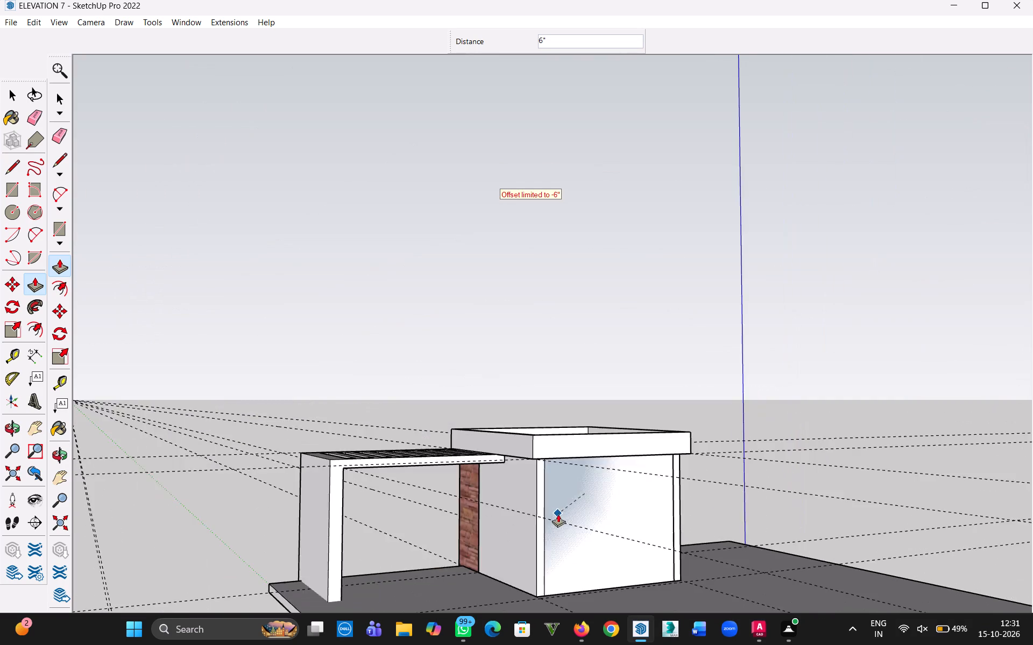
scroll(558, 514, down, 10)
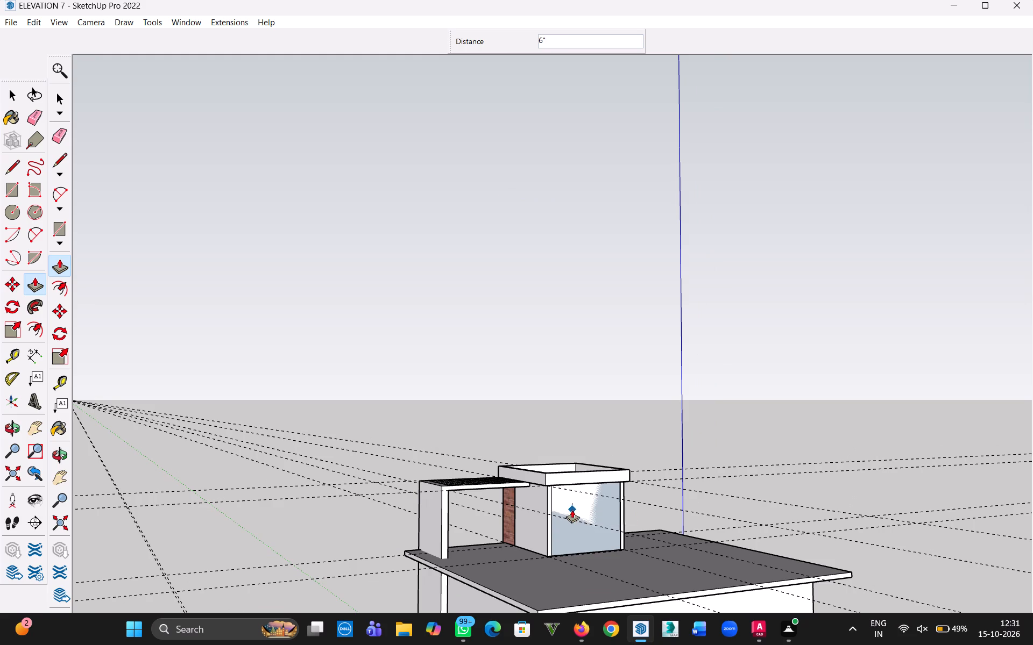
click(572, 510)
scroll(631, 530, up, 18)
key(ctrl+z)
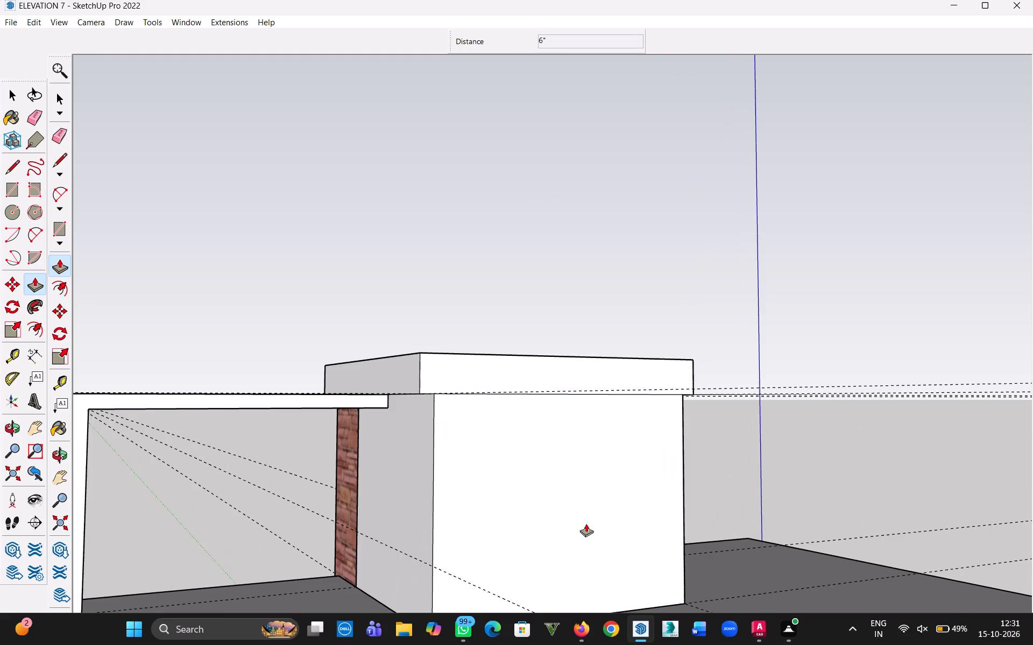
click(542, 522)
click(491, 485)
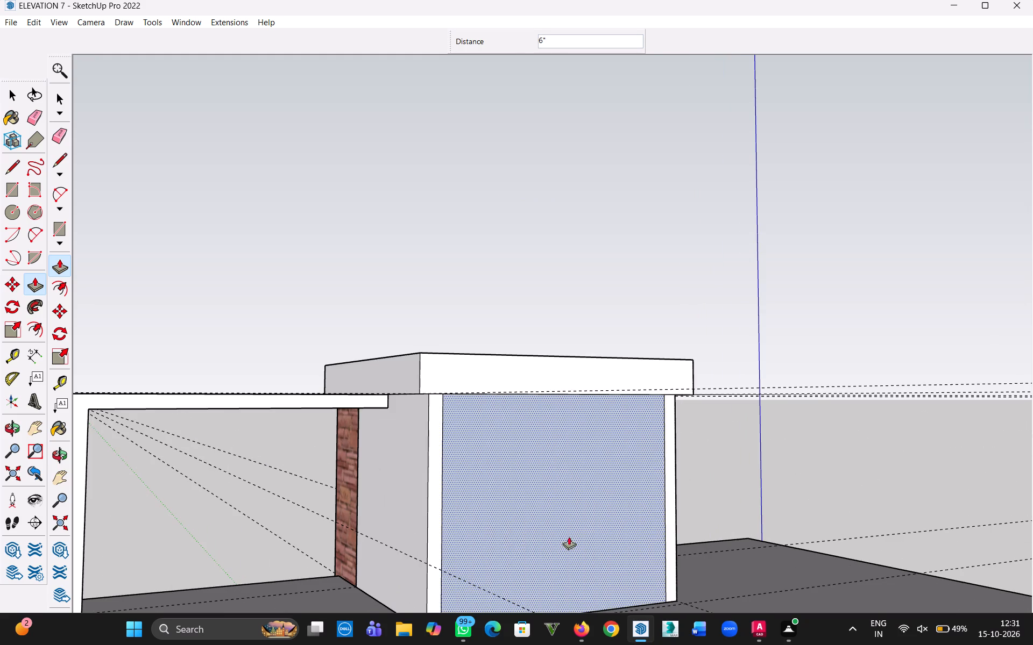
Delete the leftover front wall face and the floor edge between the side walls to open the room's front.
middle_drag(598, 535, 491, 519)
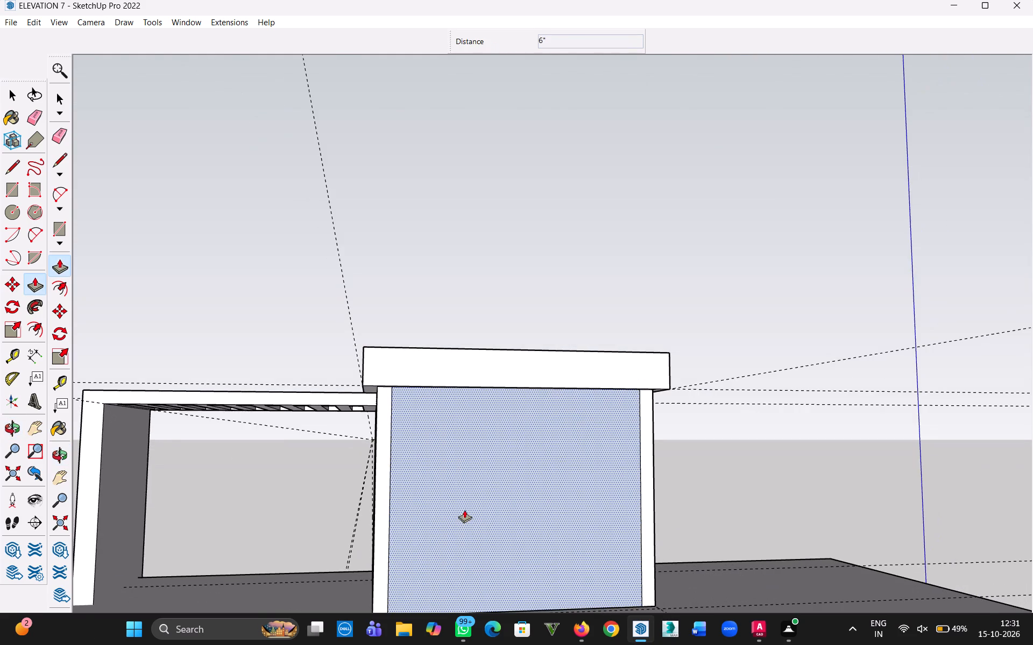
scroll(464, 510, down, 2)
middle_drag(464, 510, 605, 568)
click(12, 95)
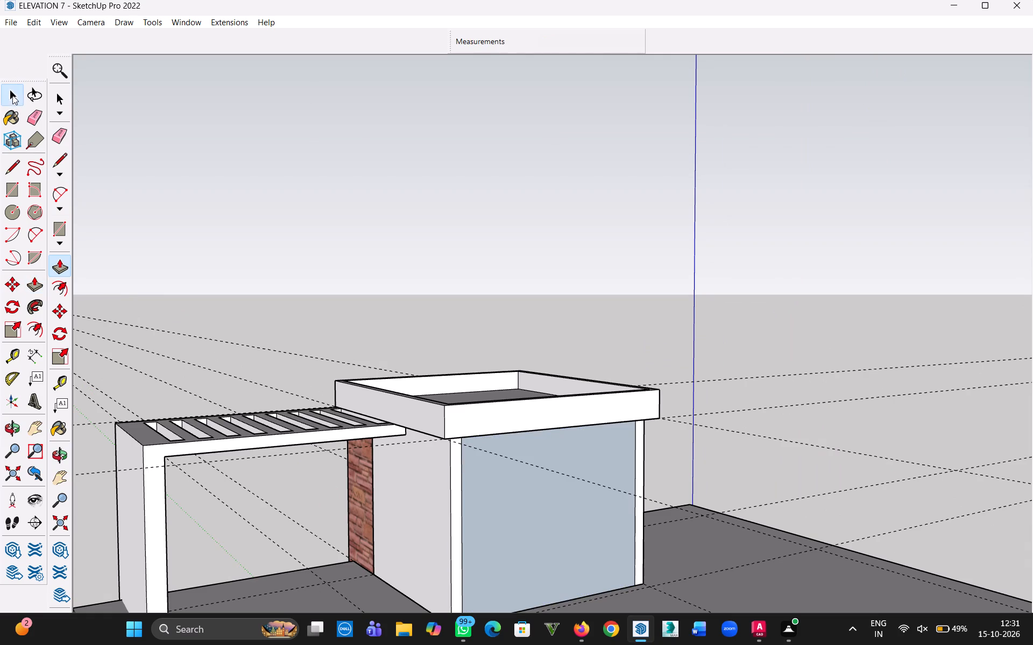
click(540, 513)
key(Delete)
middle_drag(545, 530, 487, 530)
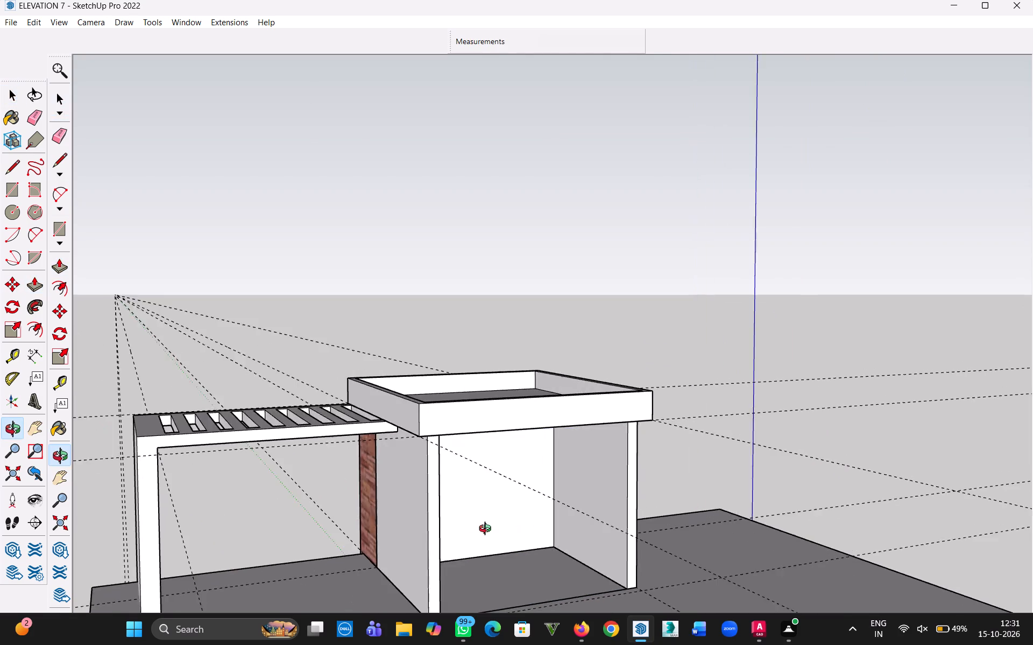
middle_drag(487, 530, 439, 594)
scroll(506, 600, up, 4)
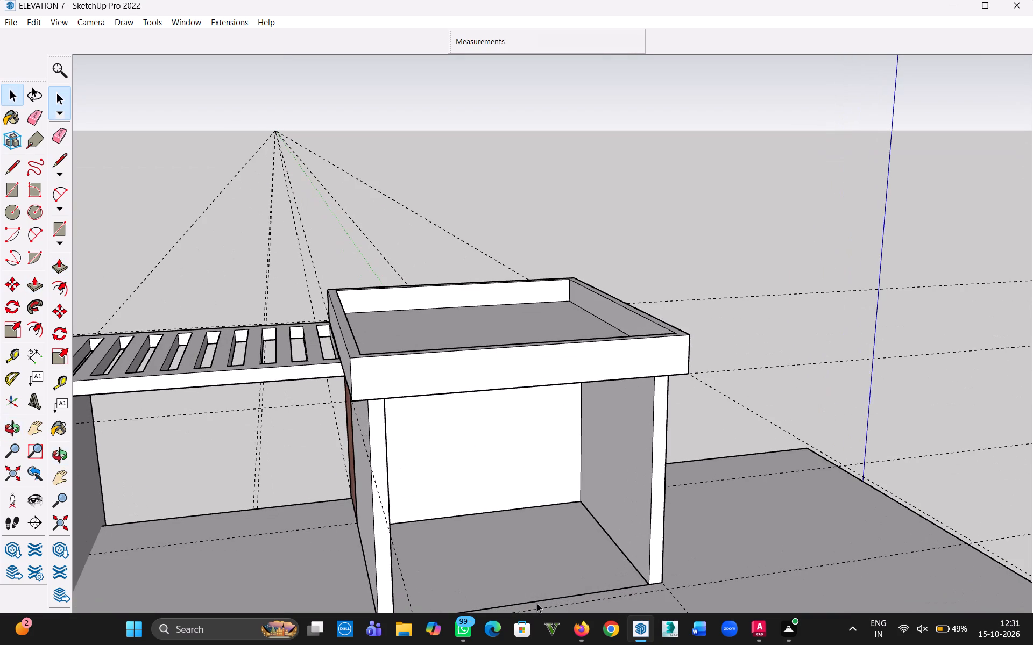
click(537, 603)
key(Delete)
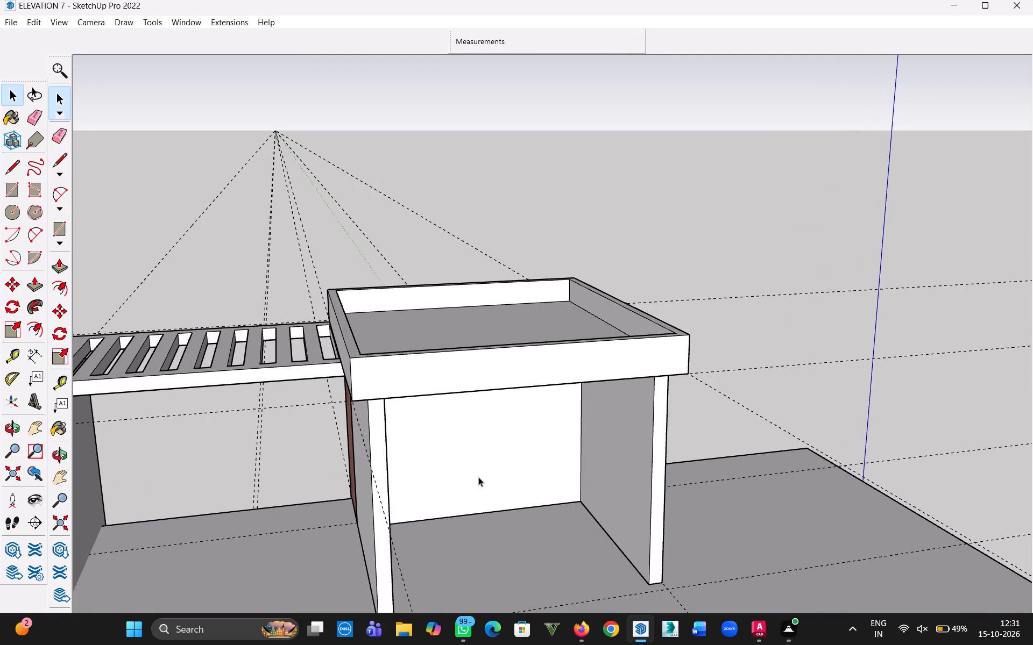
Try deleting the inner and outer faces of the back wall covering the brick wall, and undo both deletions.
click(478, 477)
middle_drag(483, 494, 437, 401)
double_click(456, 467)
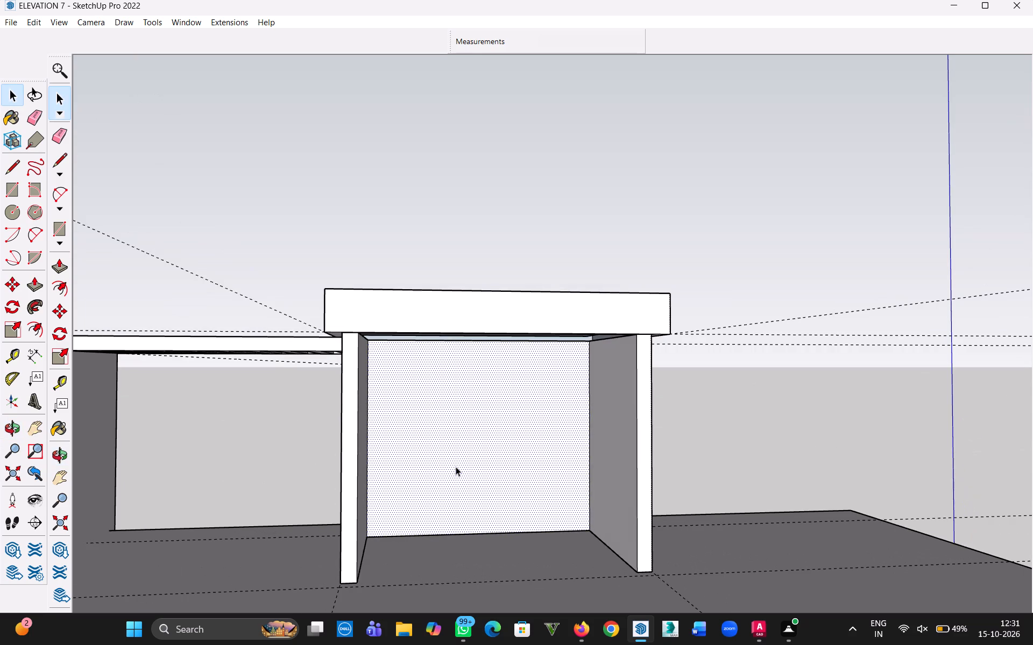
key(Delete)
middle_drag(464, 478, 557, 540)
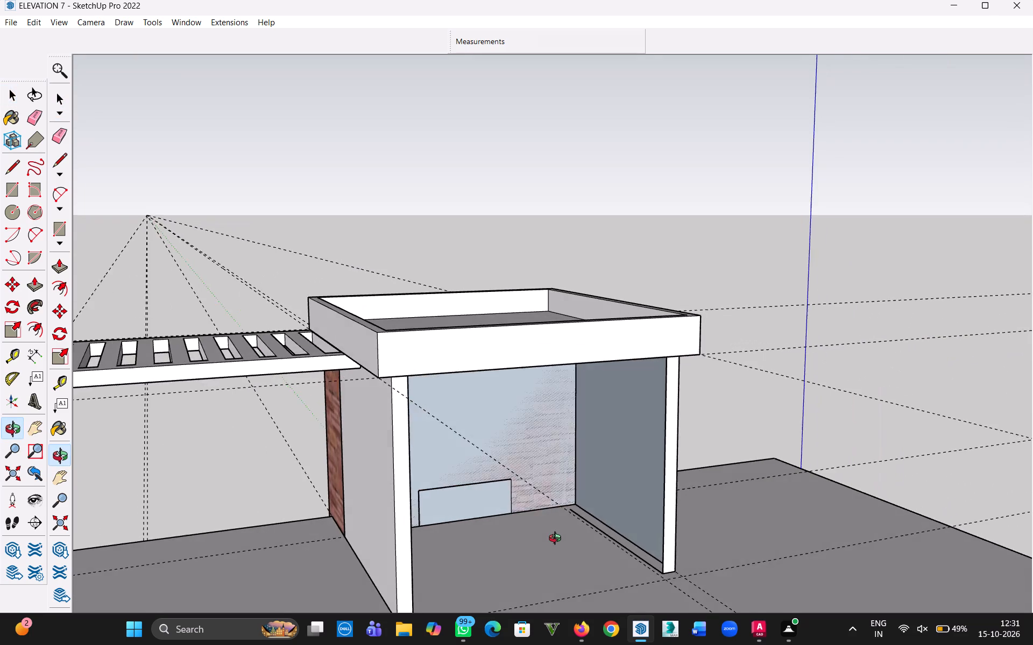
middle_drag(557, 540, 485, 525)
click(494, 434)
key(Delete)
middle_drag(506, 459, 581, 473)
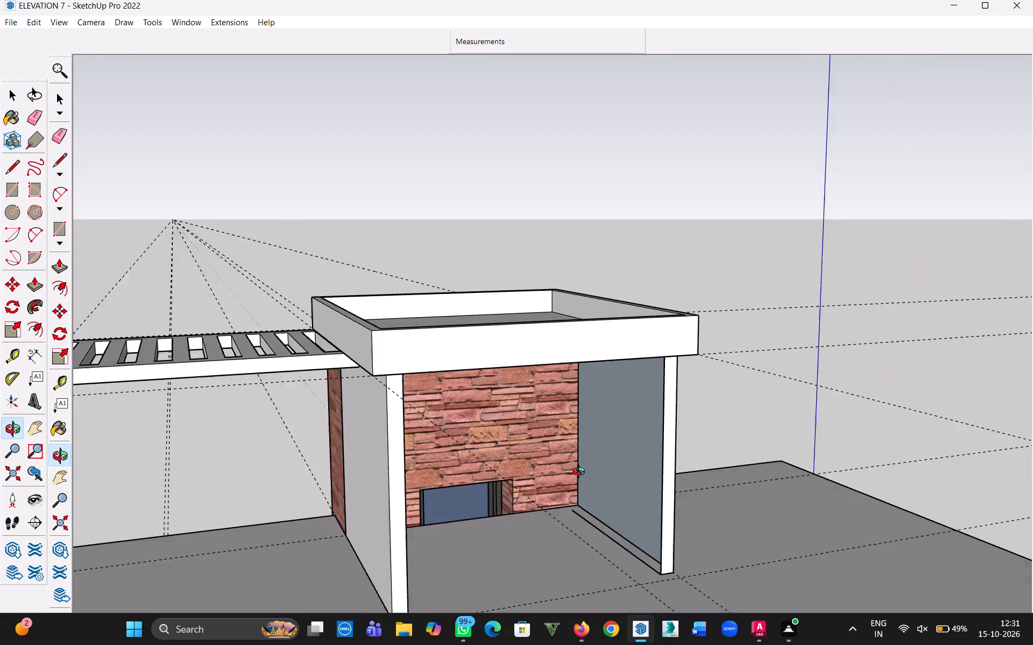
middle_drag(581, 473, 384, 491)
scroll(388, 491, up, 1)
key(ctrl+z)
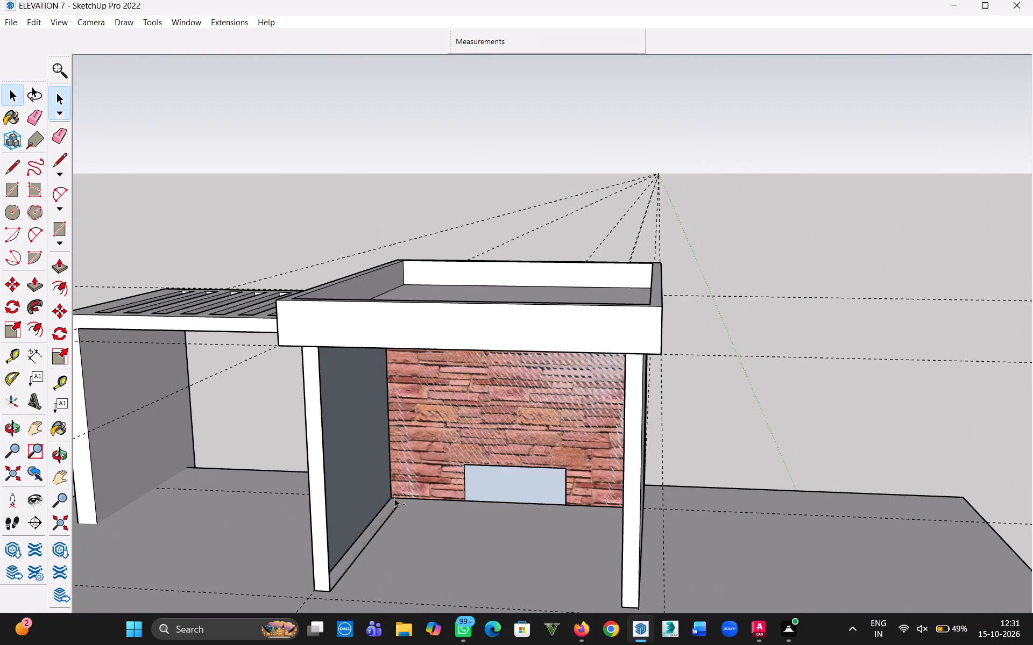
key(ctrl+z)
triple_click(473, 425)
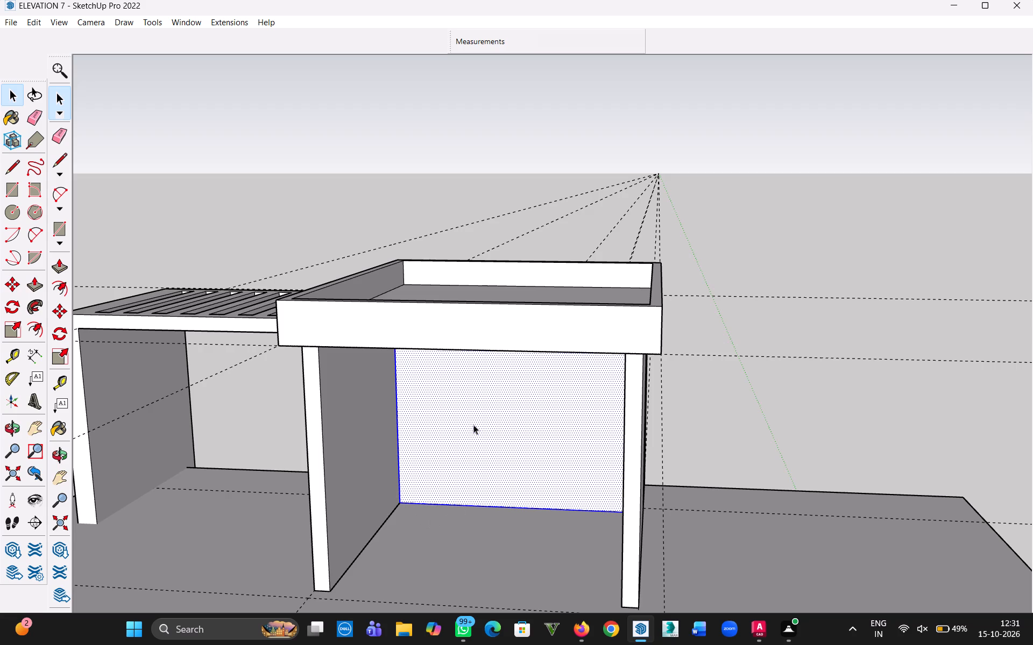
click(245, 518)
Undo the front opening edits and the wall extrusion, going back to the flat 6" strip outline on the floor.
middle_drag(498, 541, 643, 515)
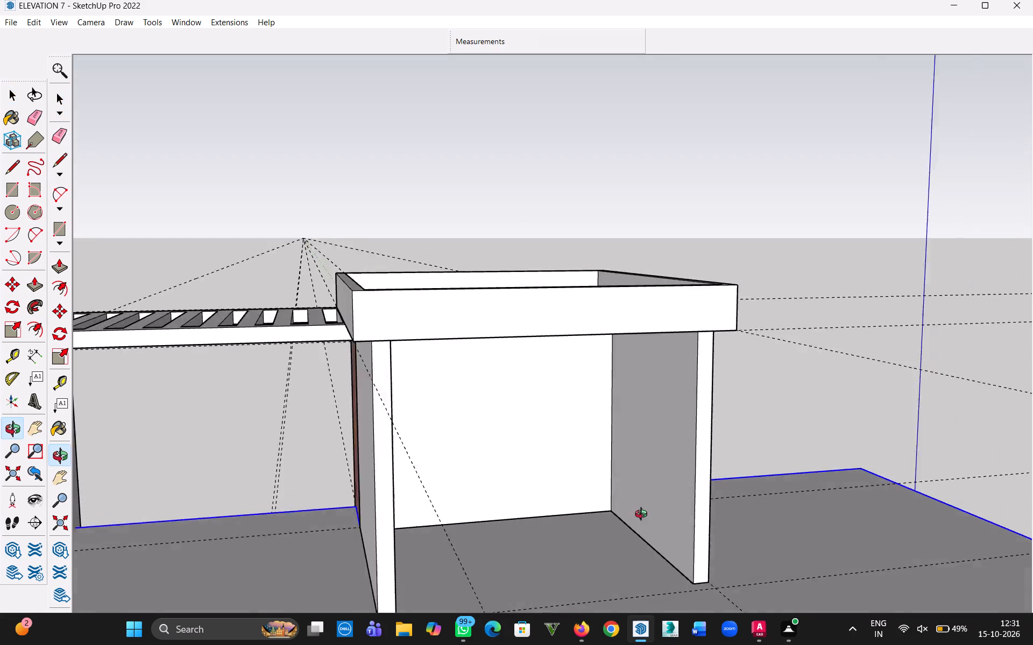
middle_drag(643, 515, 722, 501)
key(ctrl+z)
key(ctrl+z)
key(ctrl+z)
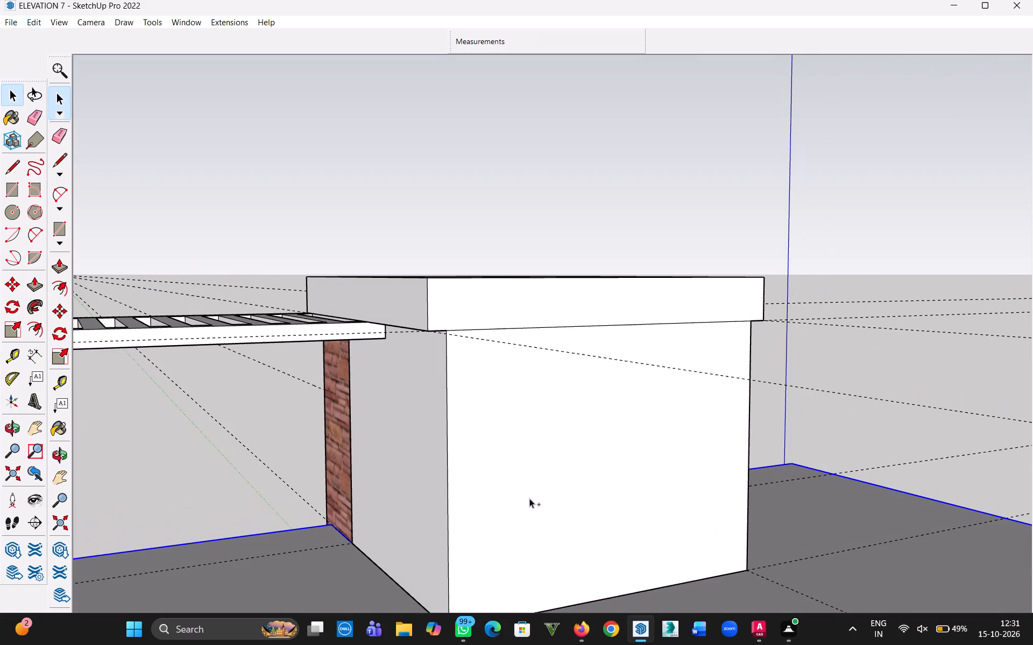
key(ctrl+z)
key(ctrl+z)
key(ctrl+y)
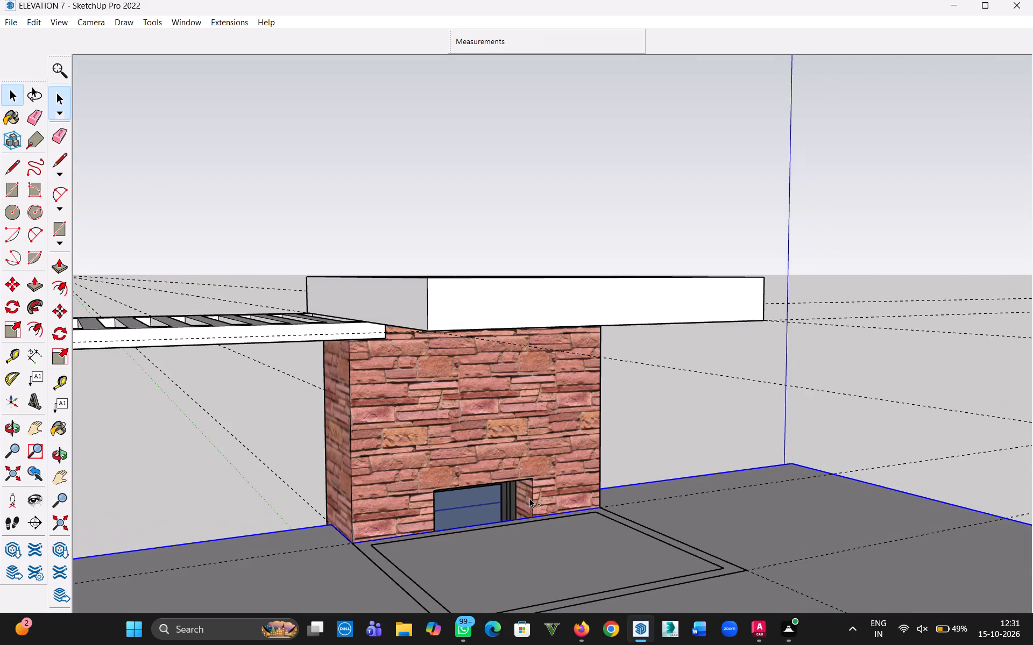
Delete the strip's inner edge that runs along the base of the brick wall.
scroll(515, 490, up, 8)
middle_drag(482, 567, 504, 622)
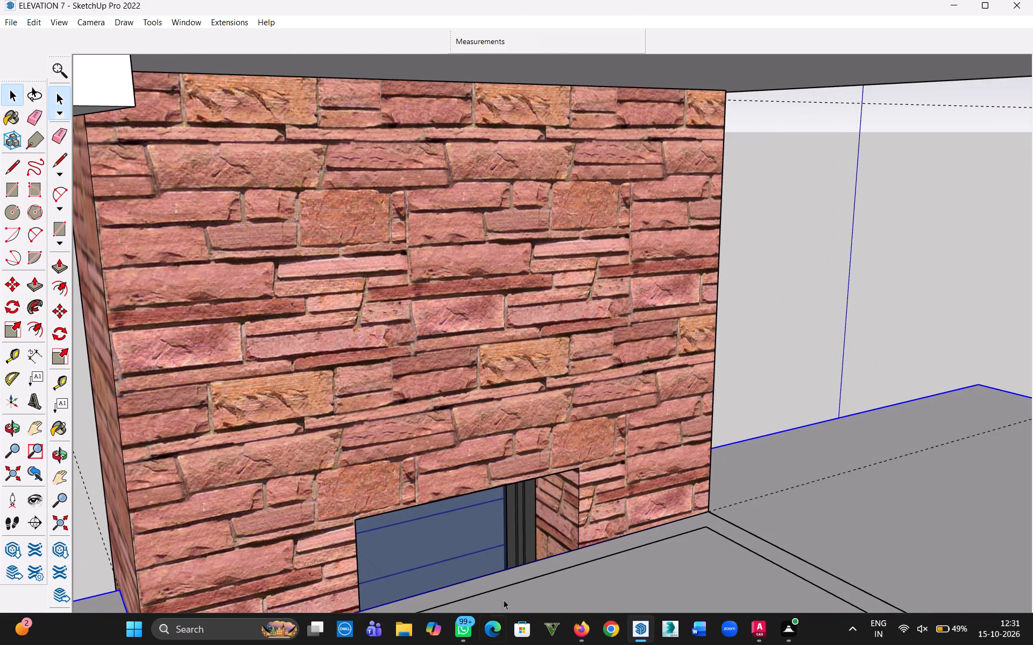
click(507, 588)
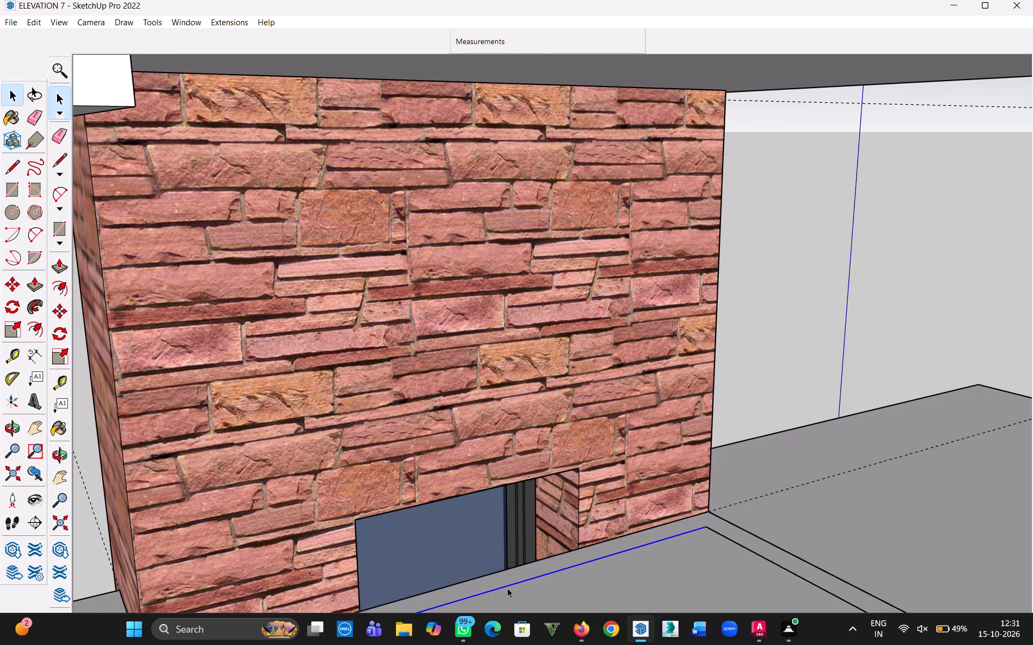
key(Delete)
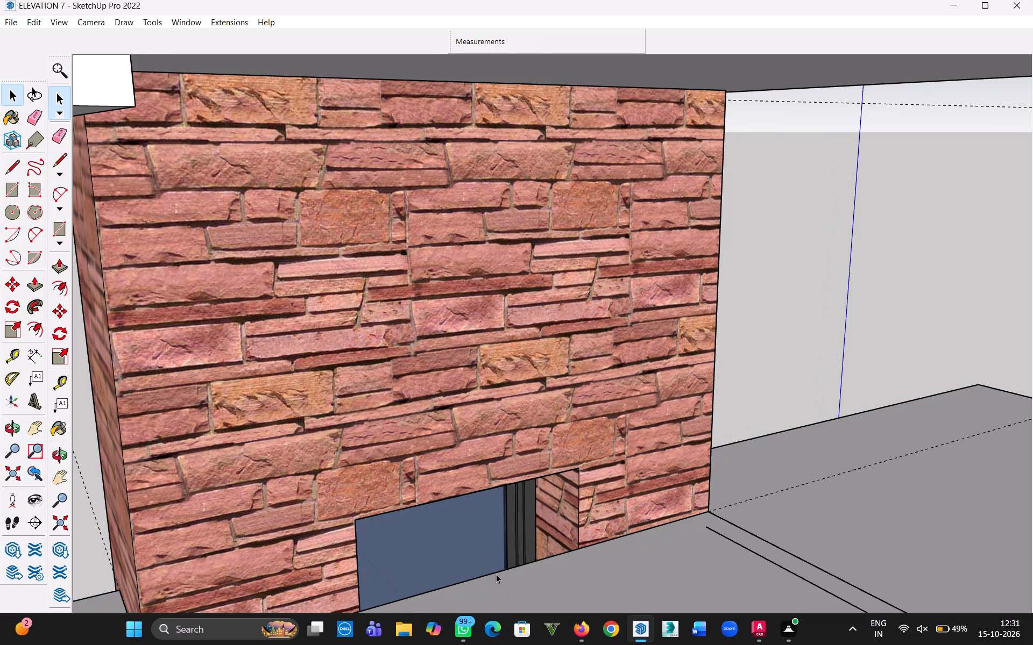
click(496, 574)
key(Delete)
Extend the strip's inner edge 6" to the brick wall's base beyond the window opening and close it to the outer corner.
key(l)
click(707, 526)
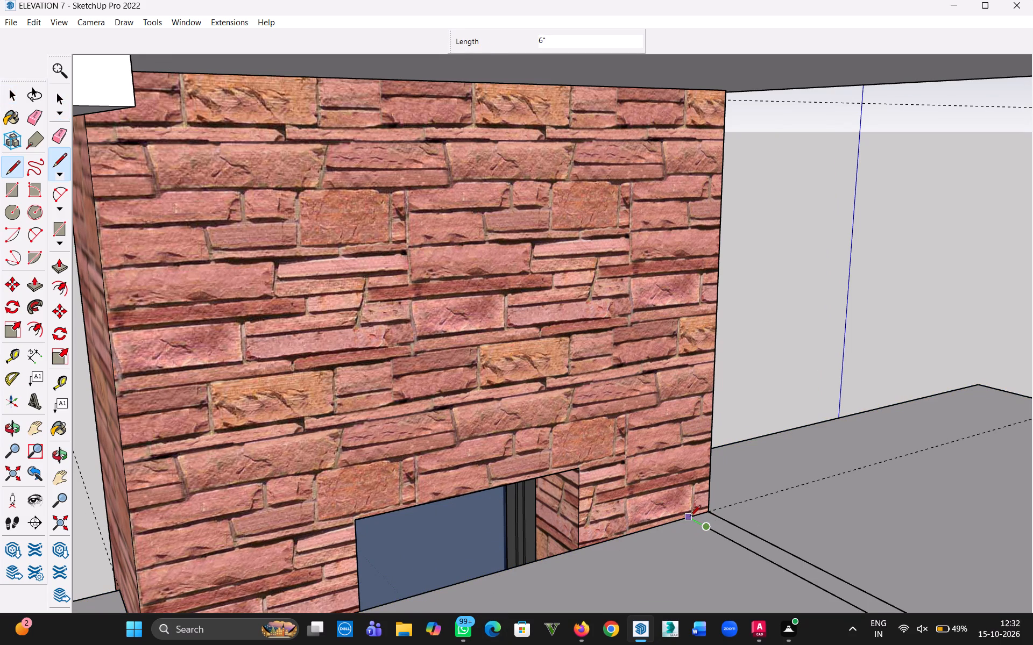
click(689, 519)
click(710, 515)
Extend the opposite inner edge 6" to the brick wall's base and close it to the brick wall's front corner.
key(h)
middle_drag(583, 580, 707, 530)
drag(663, 568, 682, 563)
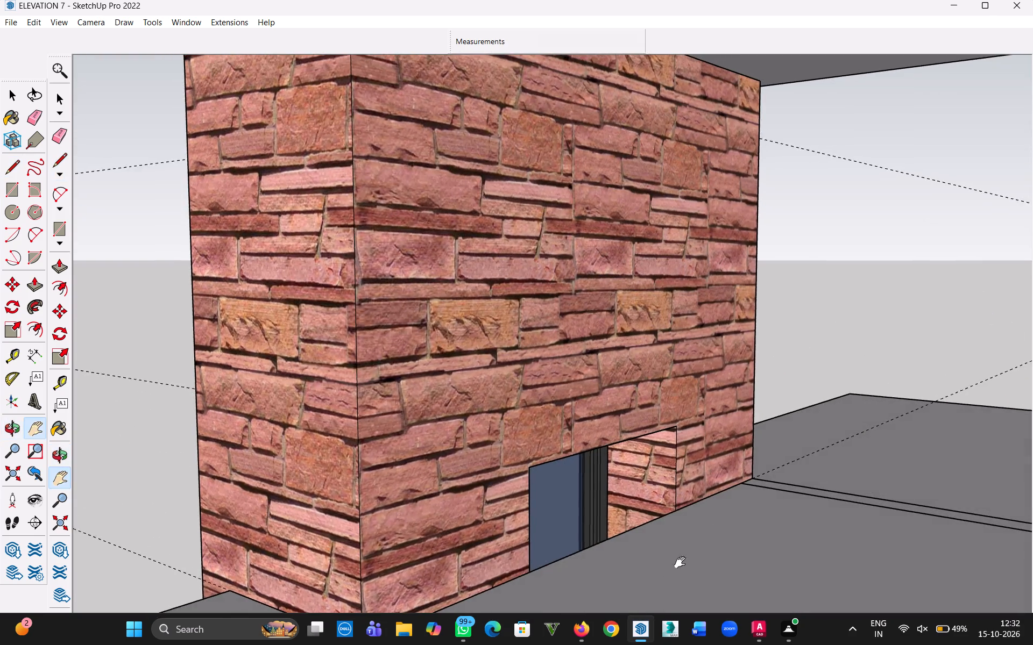
drag(682, 563, 775, 420)
middle_drag(771, 431, 746, 472)
key(Escape)
key(Escape)
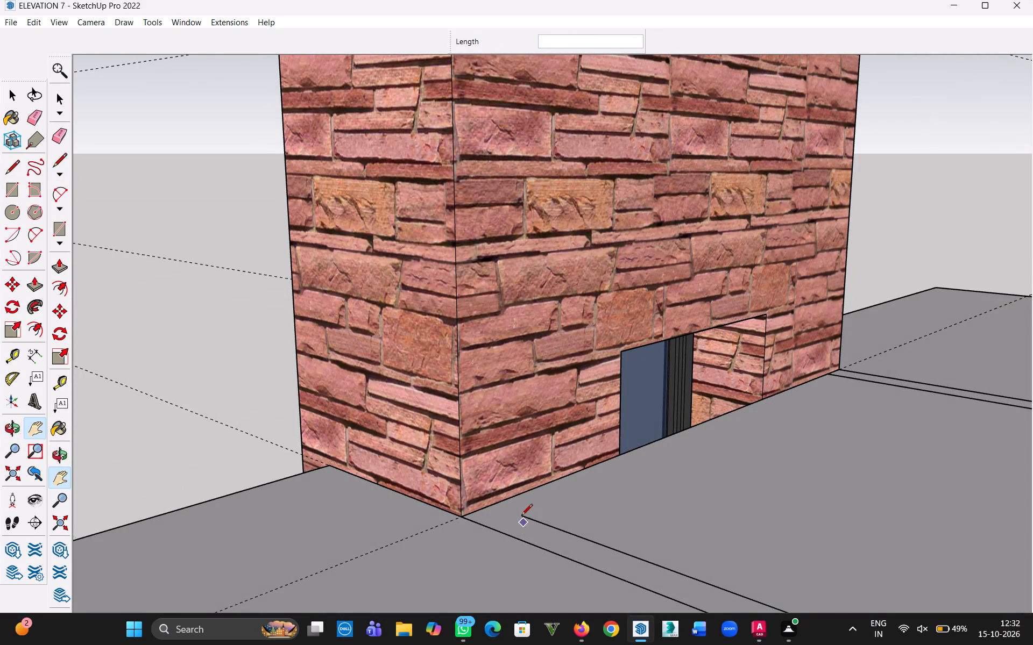
click(521, 516)
click(490, 508)
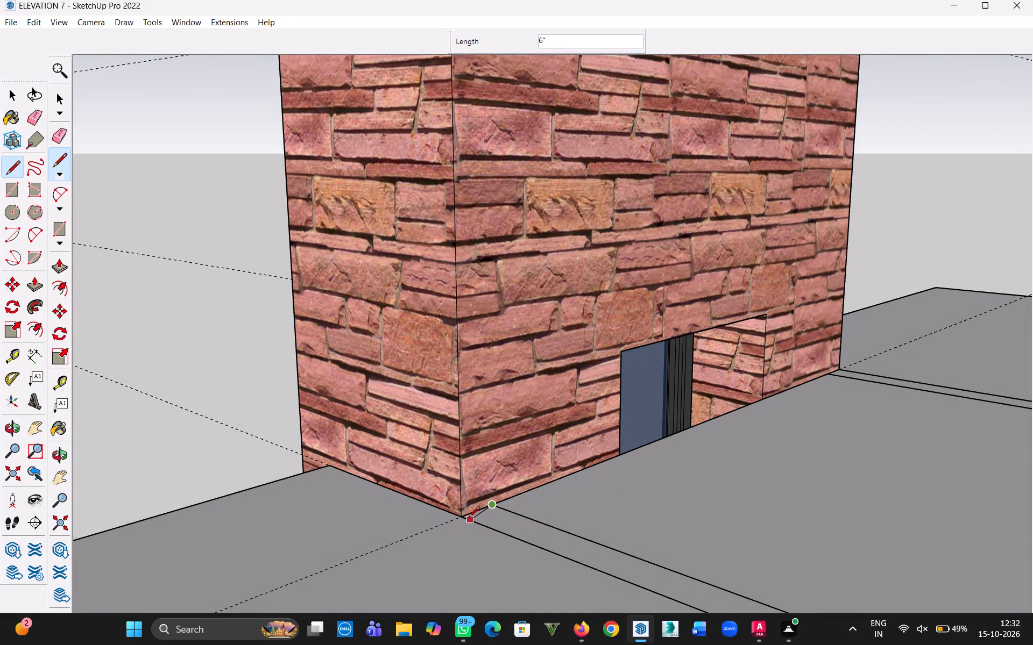
click(463, 512)
Extrude the 6" three-sided strip on the floor upward about 1' 3 5/8".
scroll(586, 509, down, 10)
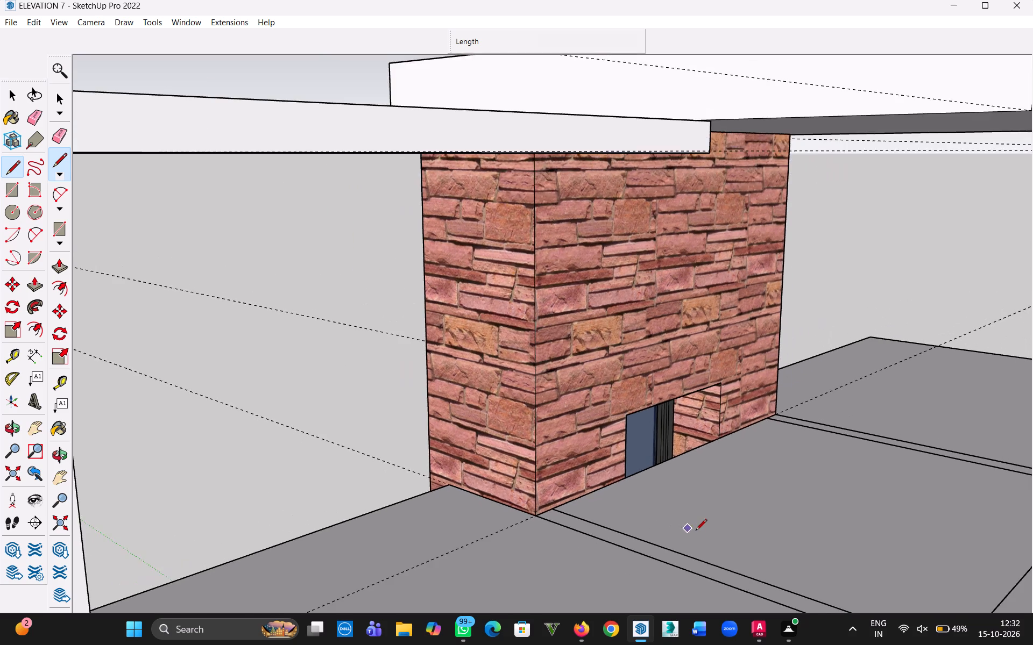
scroll(696, 532, down, 4)
key(h)
drag(698, 539, 533, 451)
scroll(840, 469, up, 5)
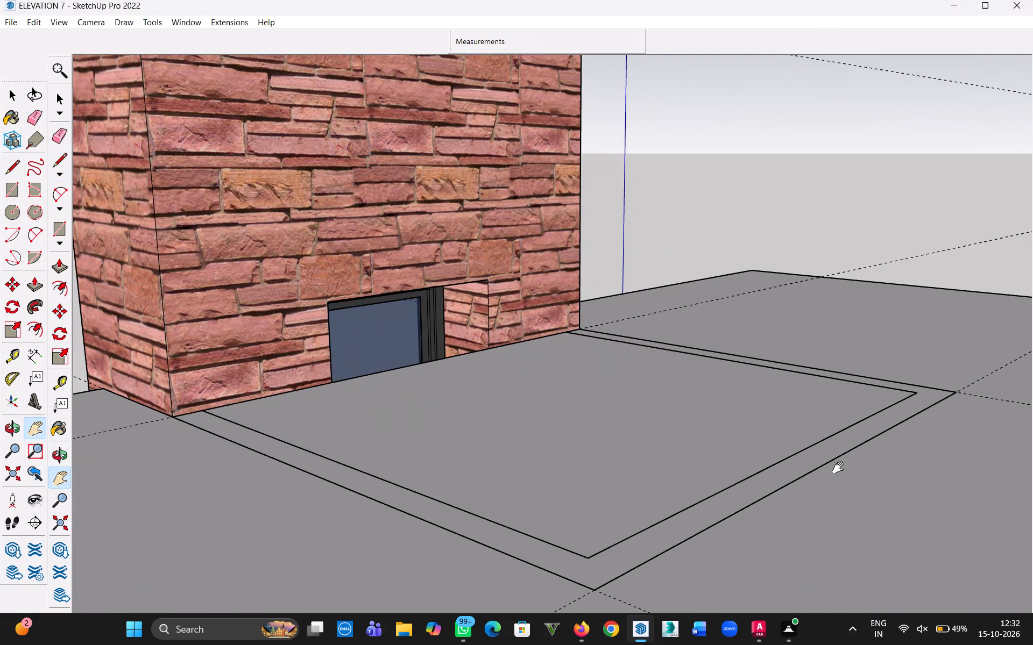
key(Escape)
key(p)
click(762, 486)
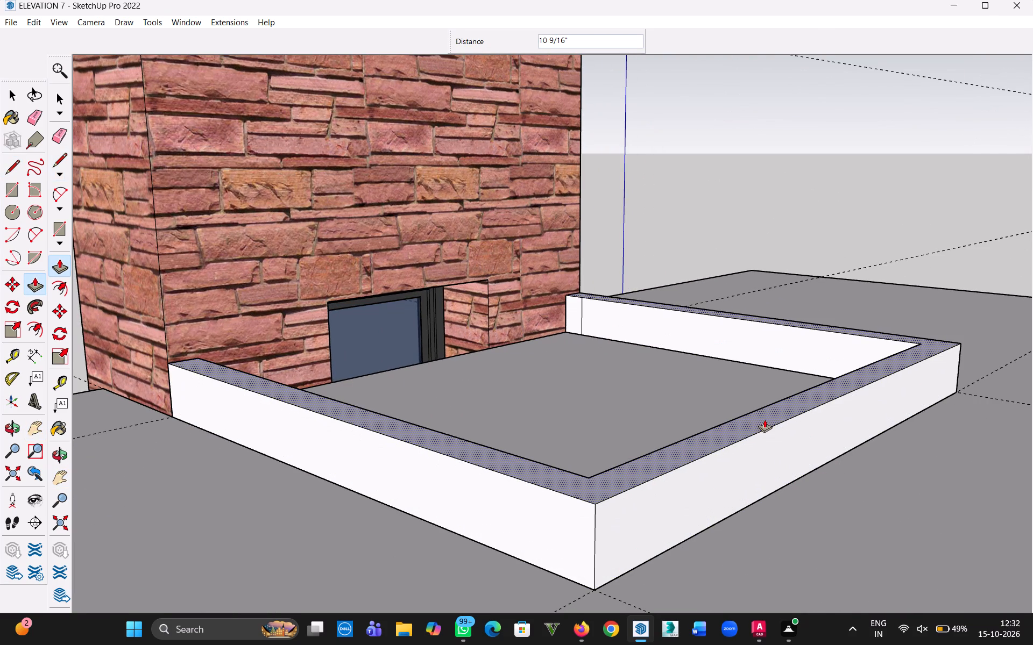
key(Escape)
scroll(629, 334, up, 7)
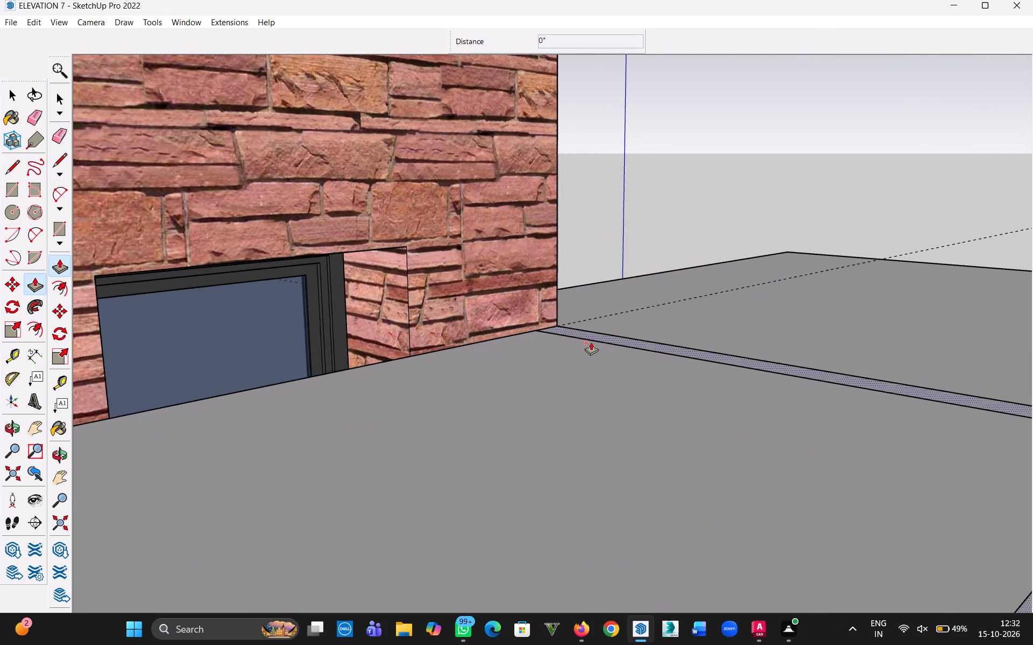
scroll(591, 342, up, 5)
scroll(536, 332, down, 19)
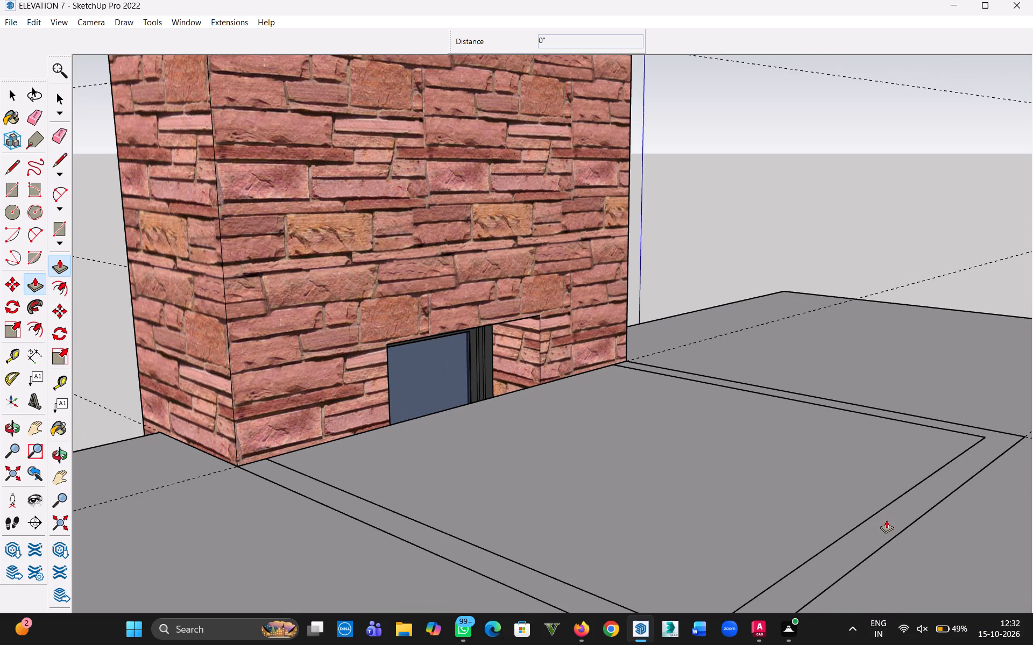
key(Escape)
click(884, 520)
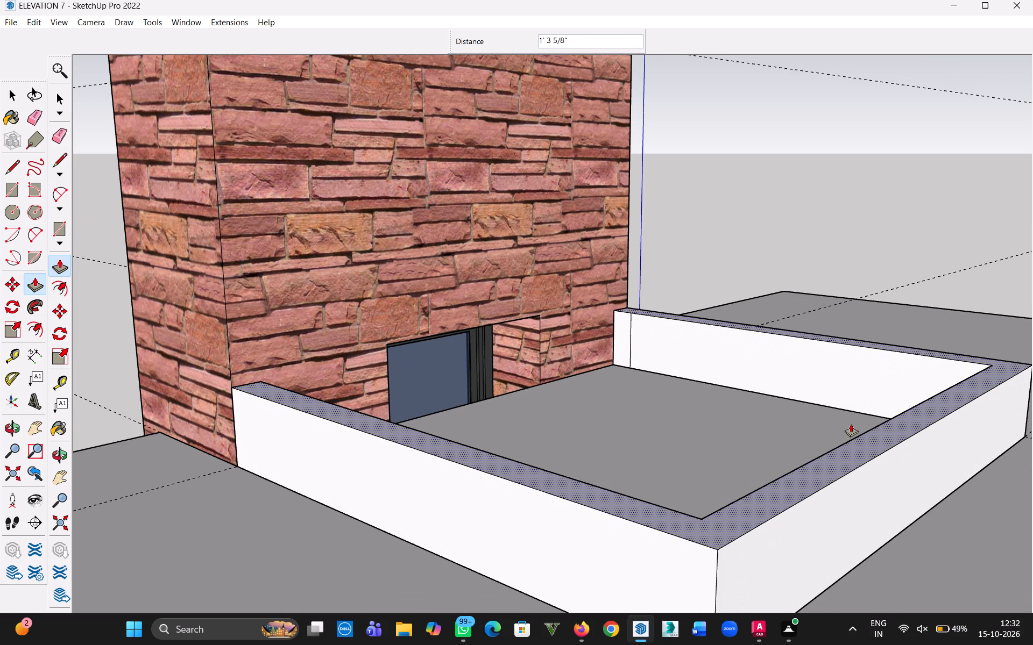
click(851, 424)
Pull the inner face of the wall opposite the brick wall inward, and push its outer face in about 1' 2 1/2".
middle_drag(755, 450, 940, 501)
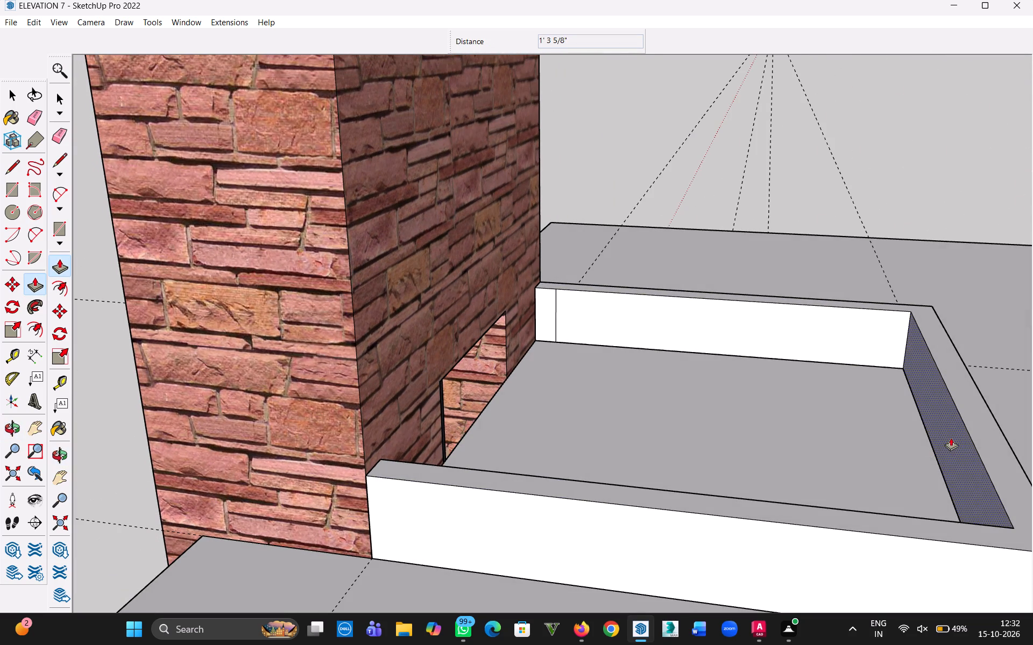
click(951, 438)
click(874, 439)
scroll(932, 443, down, 5)
middle_drag(913, 457, 910, 459)
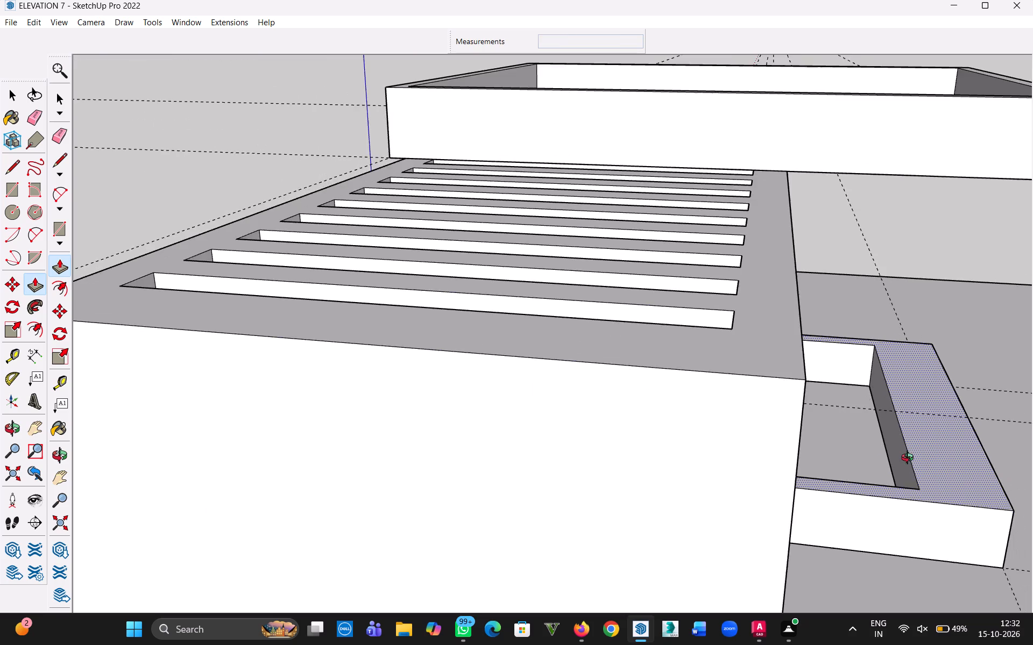
middle_drag(910, 459, 779, 436)
click(942, 545)
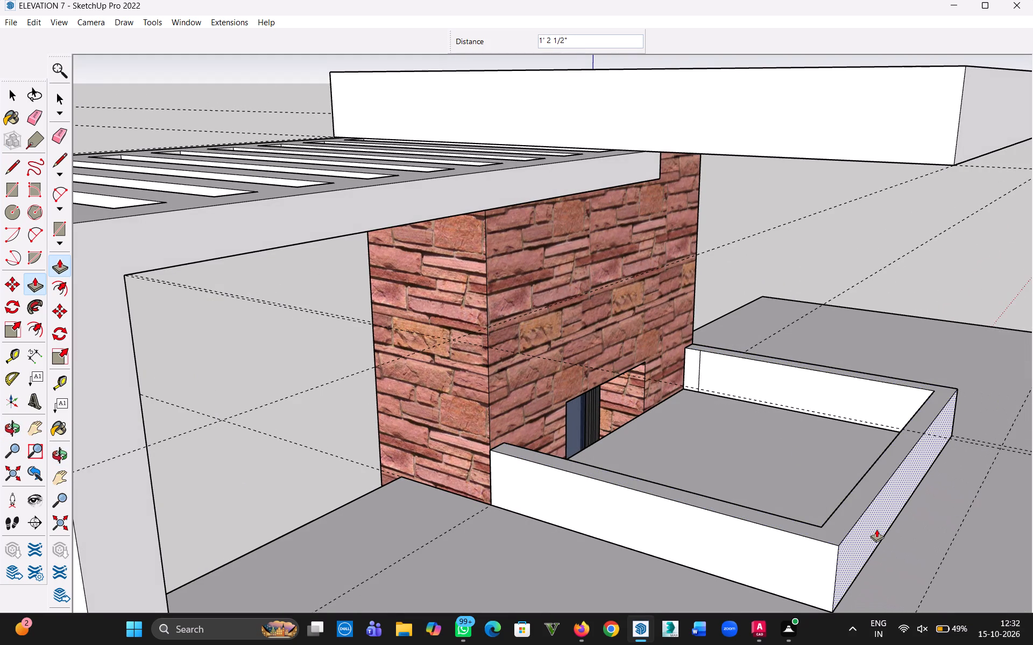
click(876, 529)
Extrude the top of the three-sided wall up about 6' 6 3/16" to the underside of the parapeted roof slab.
click(862, 496)
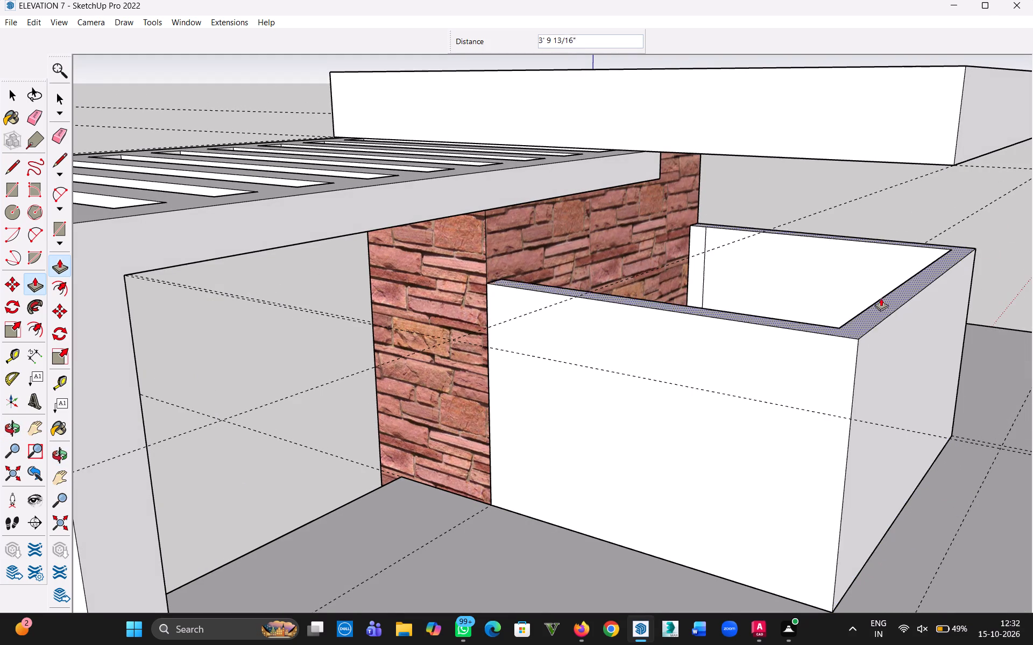
middle_drag(879, 274, 739, 159)
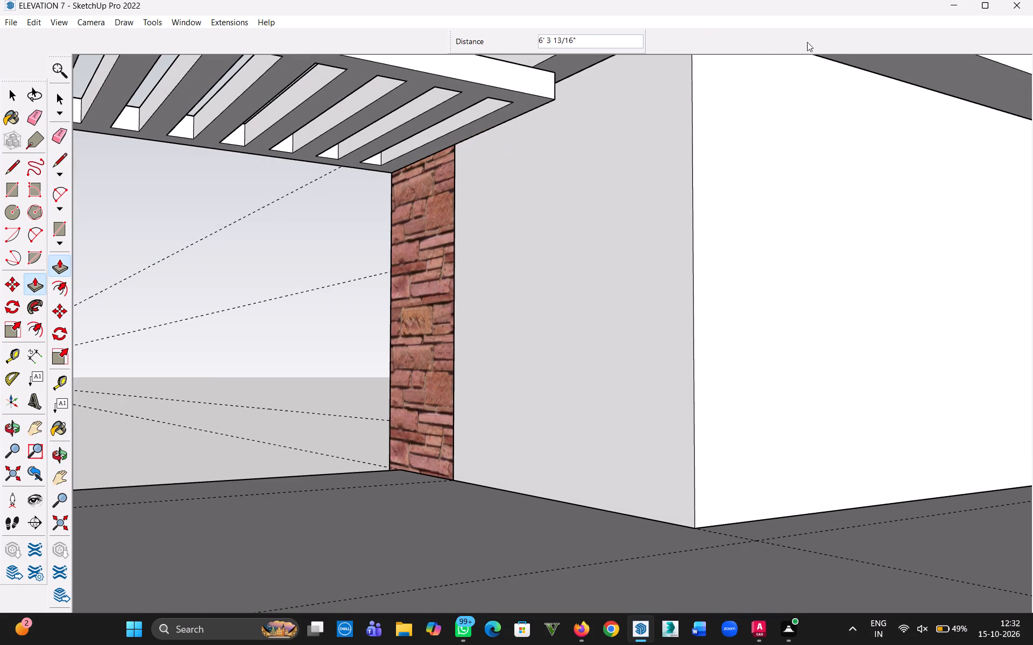
click(962, 68)
scroll(701, 290, down, 9)
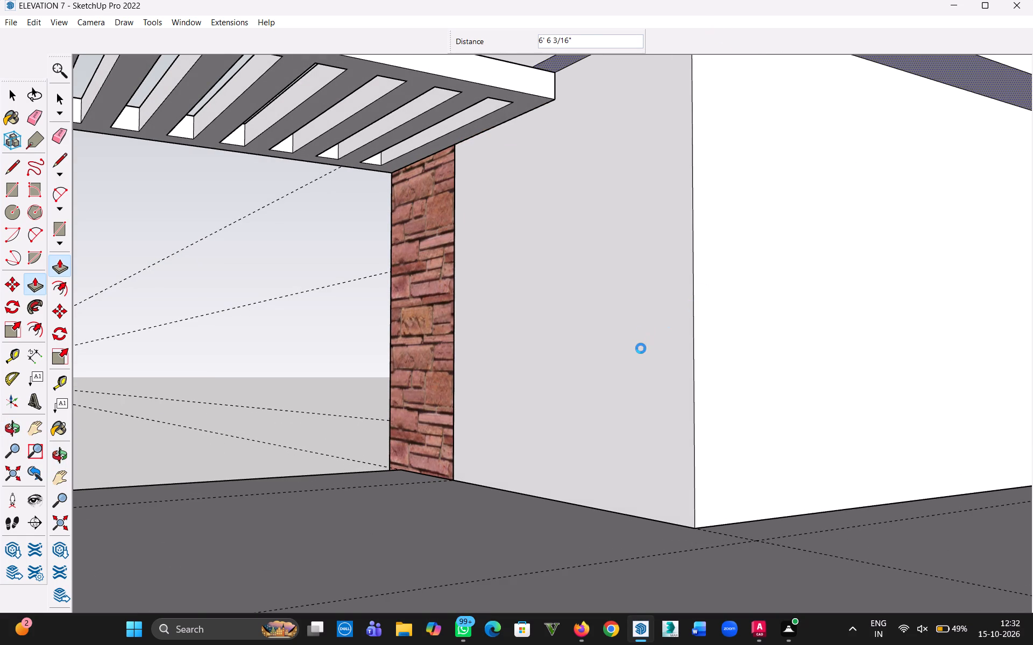
scroll(641, 348, down, 5)
click(5, 93)
click(329, 319)
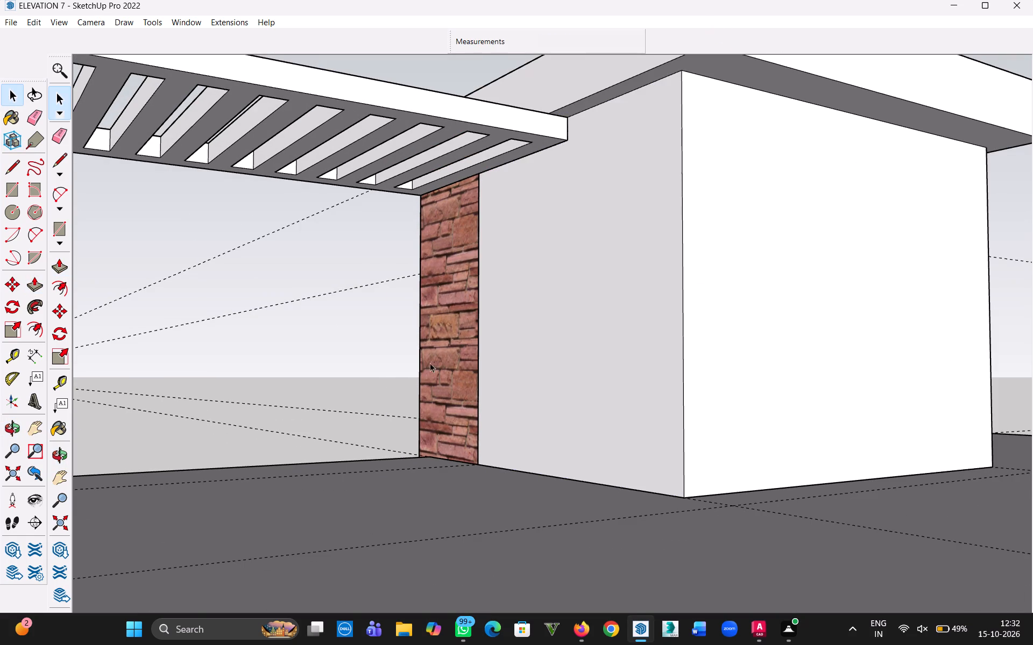
Delete all guides from the model.
scroll(563, 372, down, 12)
middle_drag(521, 335, 947, 522)
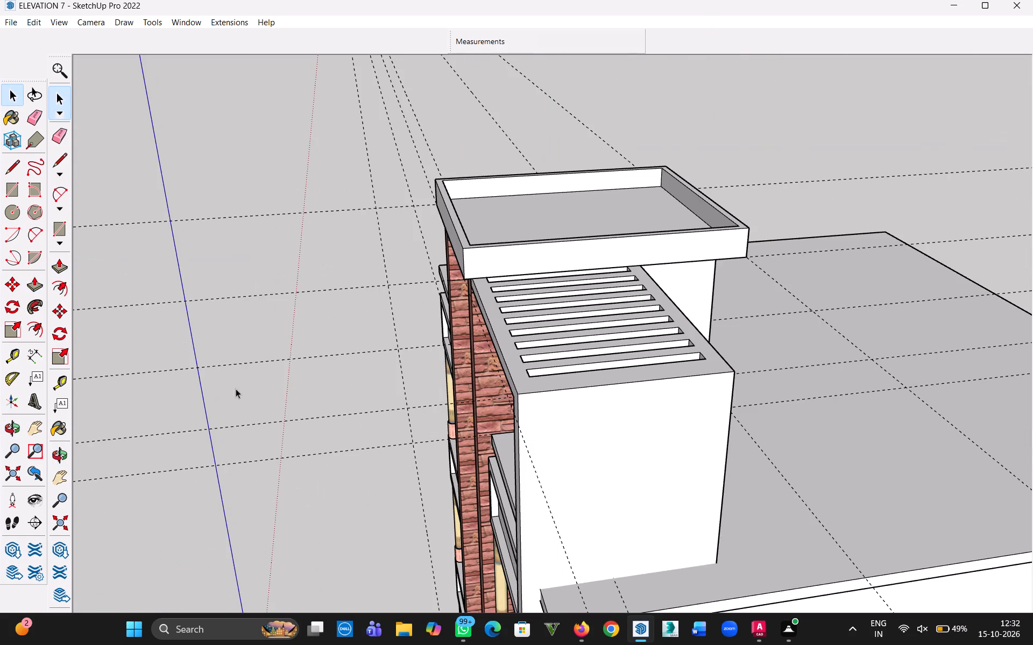
middle_drag(235, 389, 796, 263)
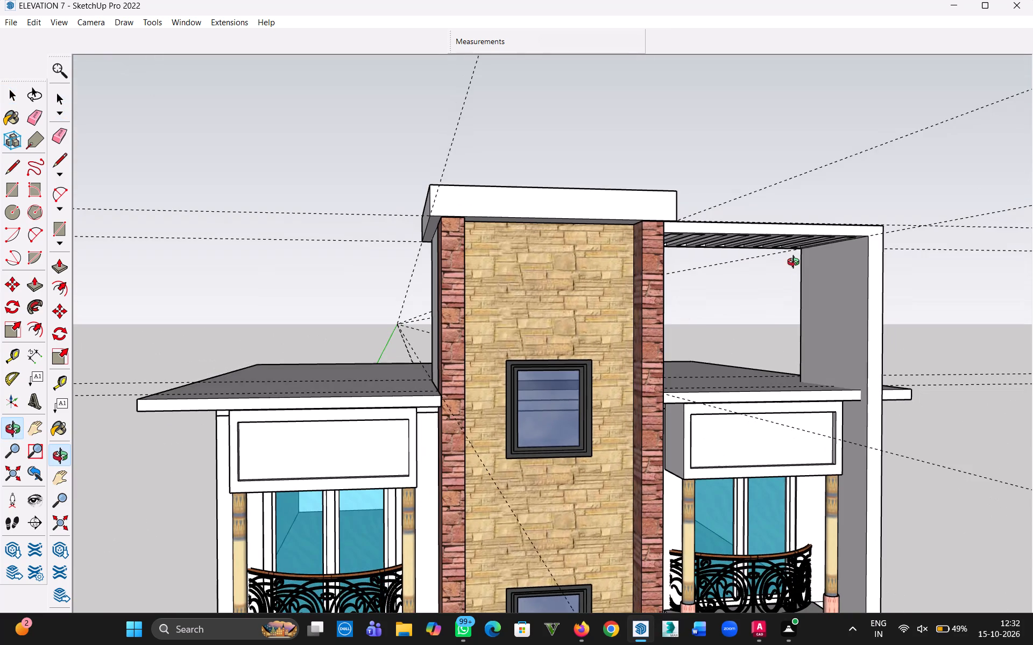
middle_drag(796, 263, 805, 285)
click(3, 24)
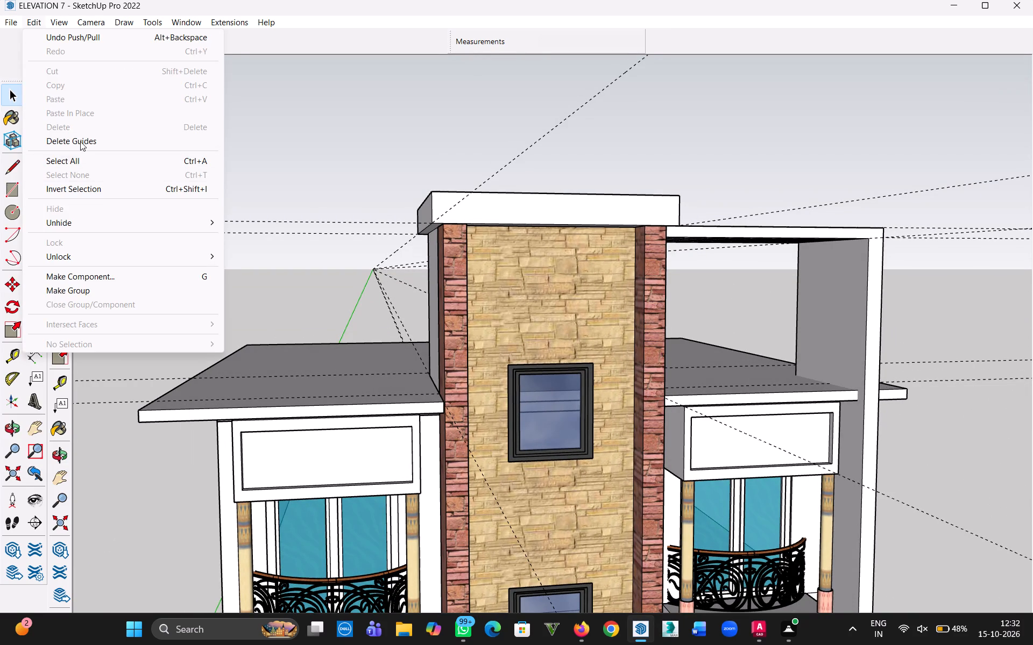
click(80, 141)
click(265, 192)
Examine the building's front elevation from the roof enclosure down to the ground-floor entrance.
scroll(337, 283, down, 20)
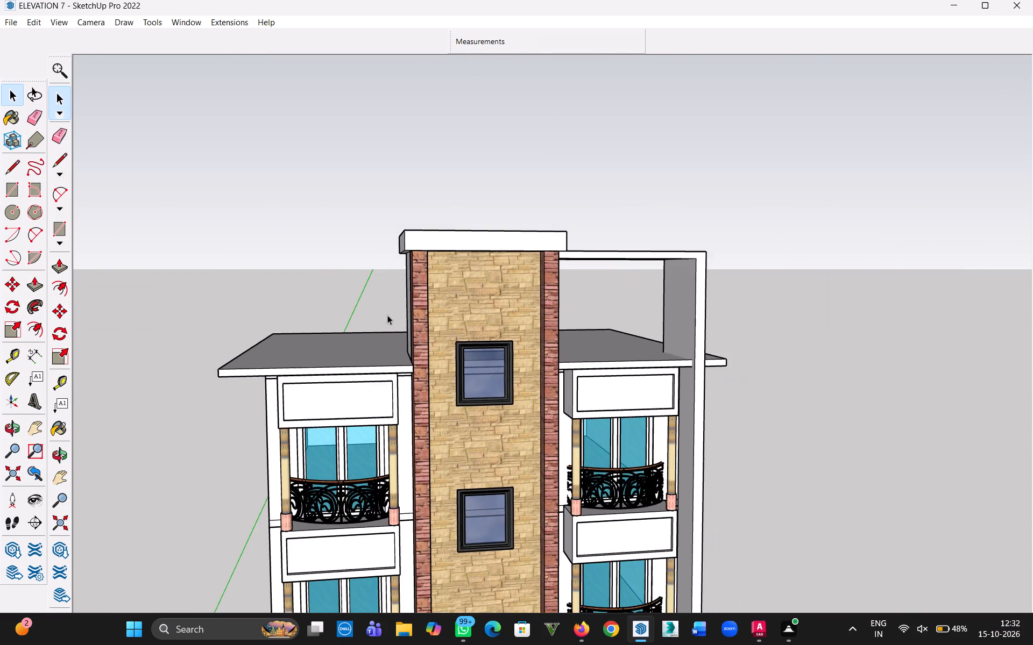
scroll(390, 324, down, 17)
middle_drag(427, 454, 494, 390)
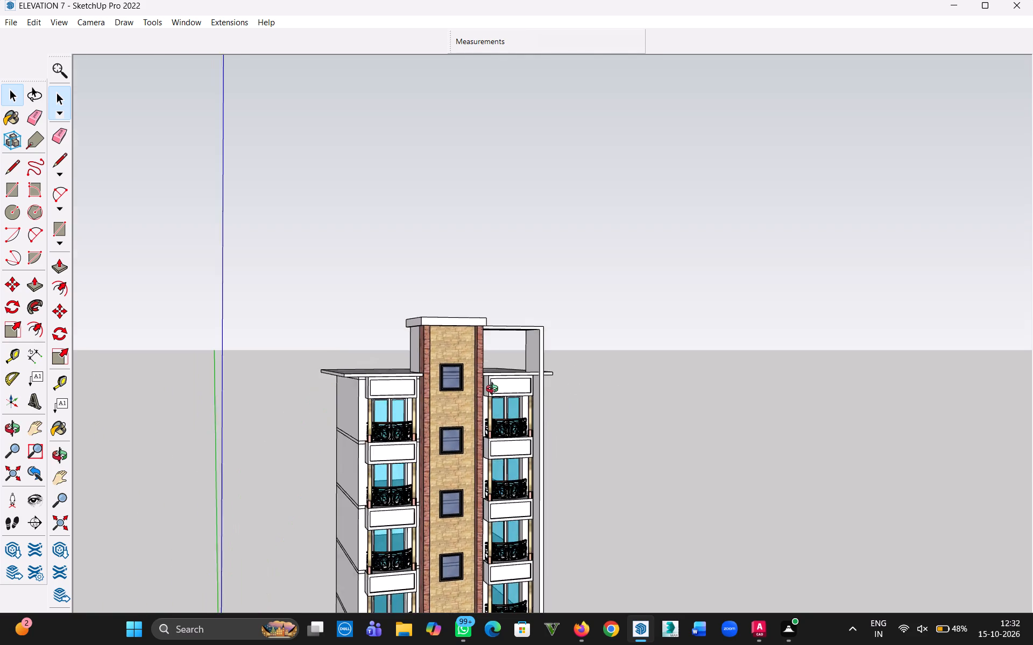
middle_drag(494, 390, 459, 360)
key(h)
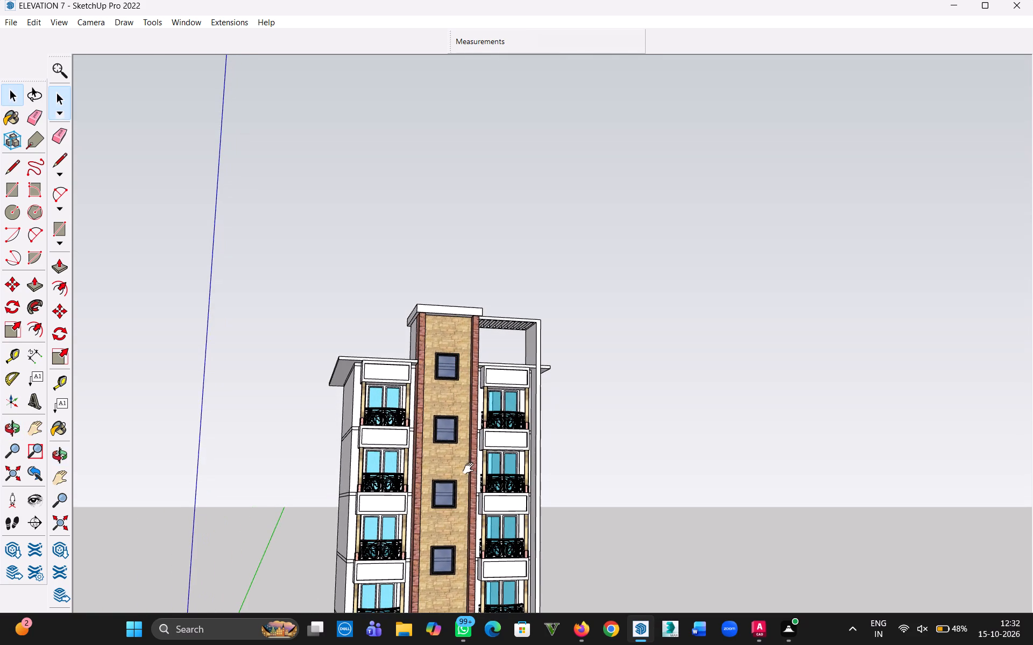
drag(471, 469, 476, 377)
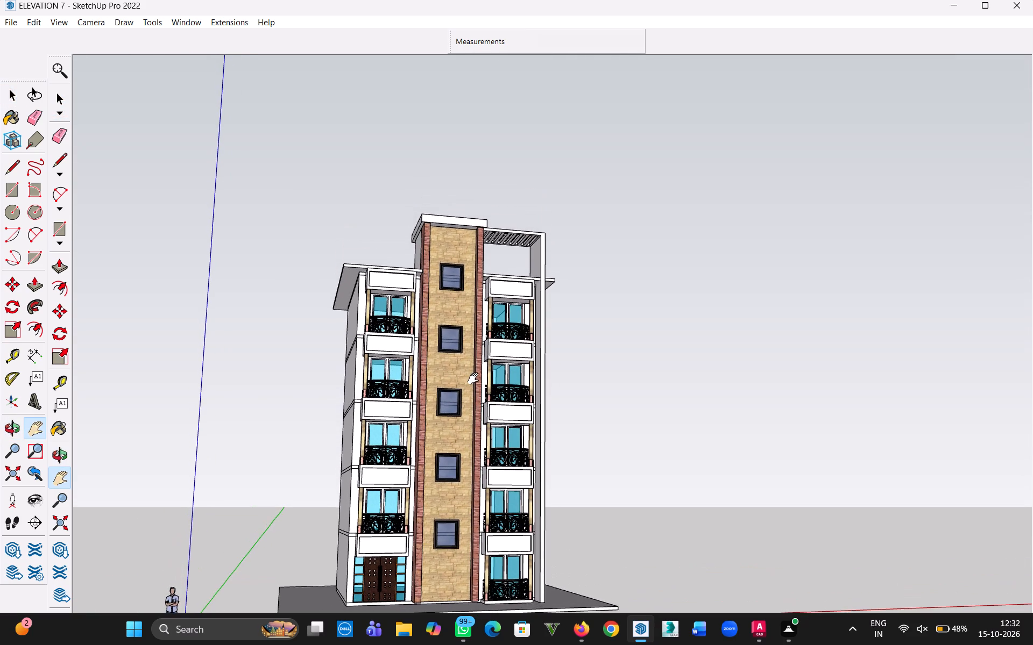
middle_drag(426, 463, 478, 465)
scroll(470, 471, up, 2)
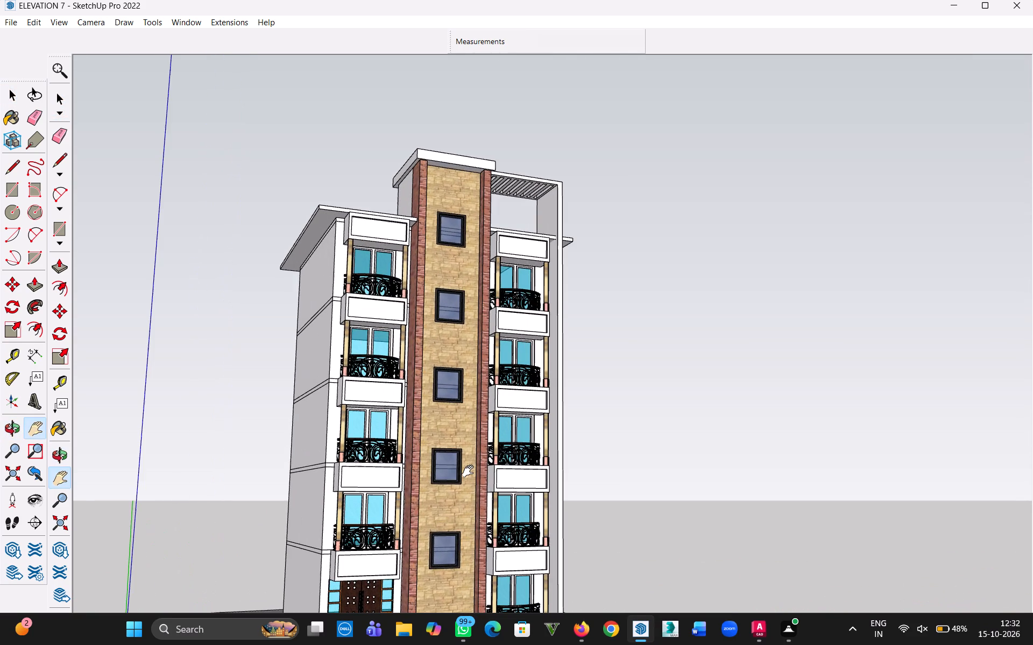
middle_drag(469, 471, 461, 501)
drag(461, 501, 452, 443)
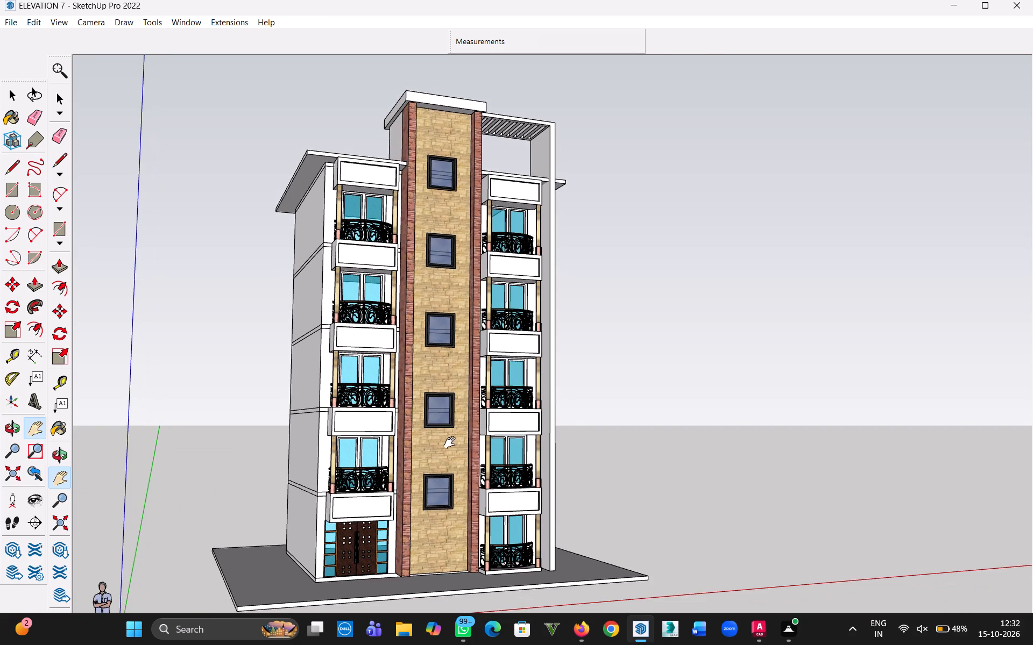
drag(452, 443, 449, 449)
scroll(446, 431, up, 3)
middle_drag(444, 430, 430, 431)
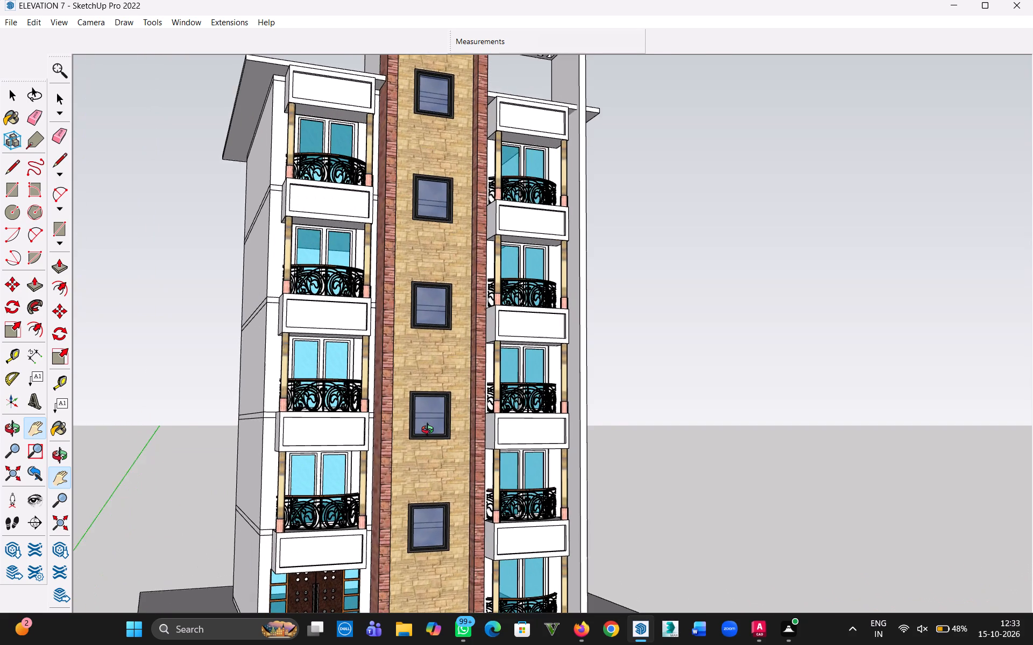
middle_drag(430, 431, 430, 442)
drag(420, 458, 426, 431)
scroll(426, 431, down, 1)
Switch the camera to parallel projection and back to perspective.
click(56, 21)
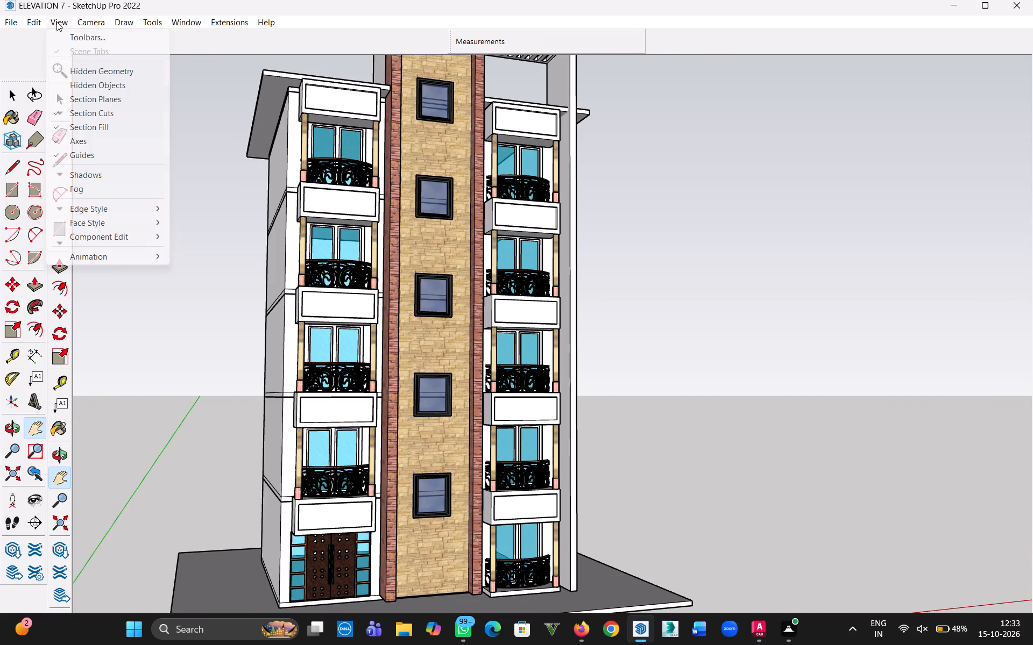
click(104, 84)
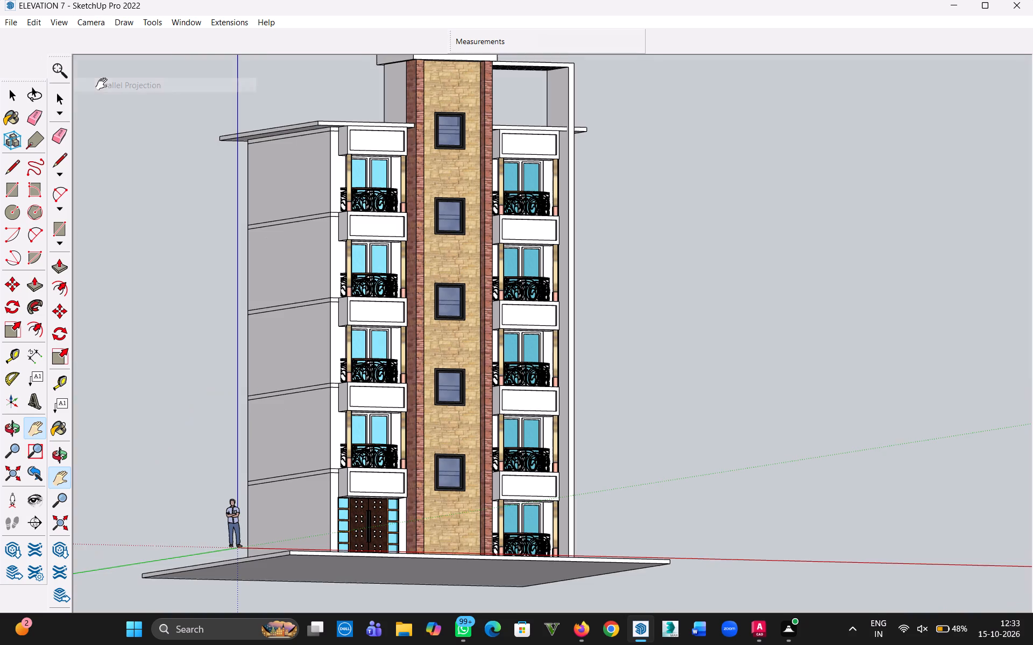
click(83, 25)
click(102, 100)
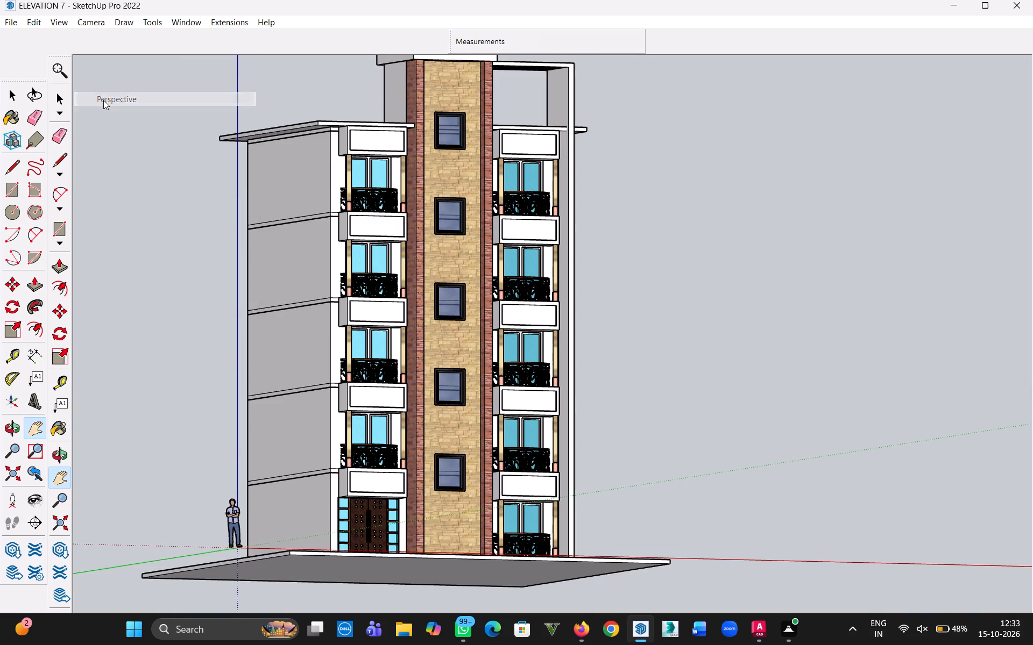
Review the whole front elevation in perspective, from the parapeted roof to the entrance door.
scroll(479, 277, down, 1)
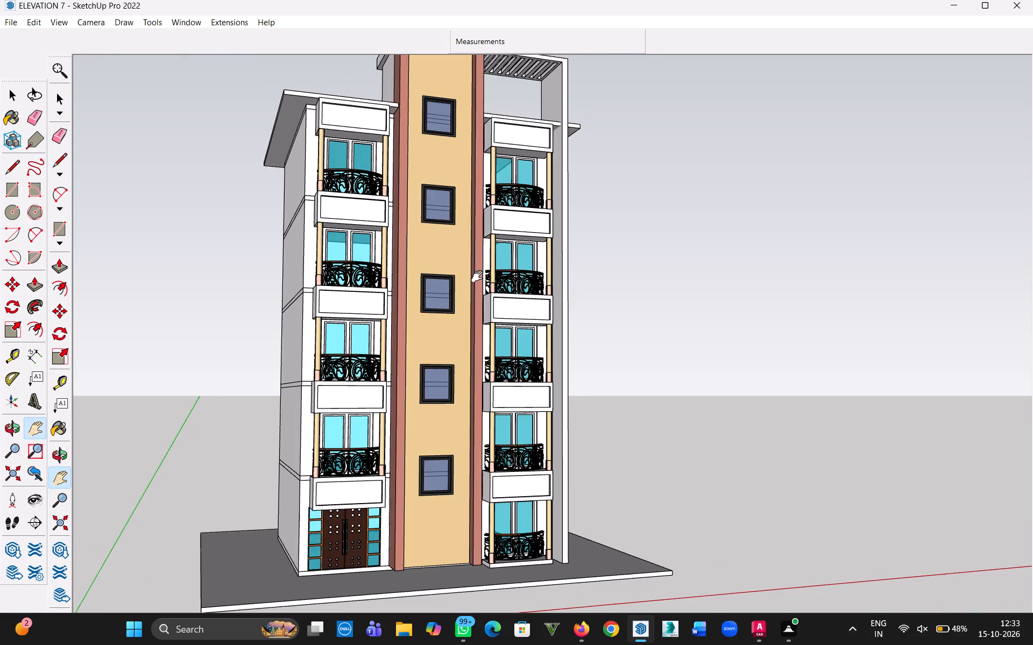
scroll(479, 277, down, 1)
key(h)
drag(470, 263, 468, 295)
scroll(468, 295, up, 1)
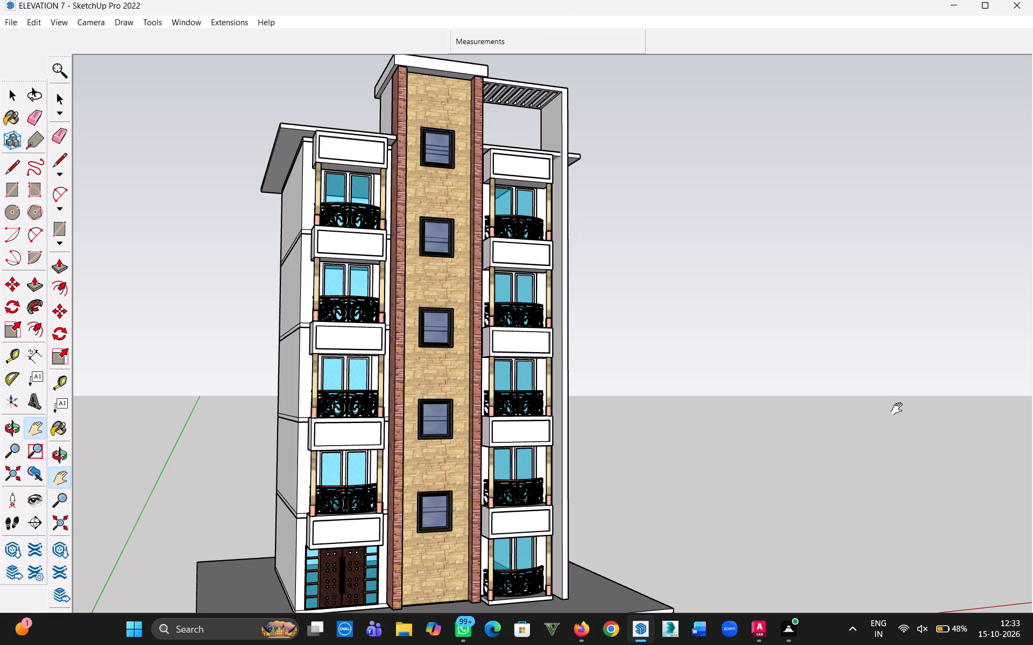
Draw a 1' 1" by 52' 6" rectangle on the front wall's outer strip, from beneath the roof slab to the plinth beside the entrance.
middle_drag(298, 170, 329, 188)
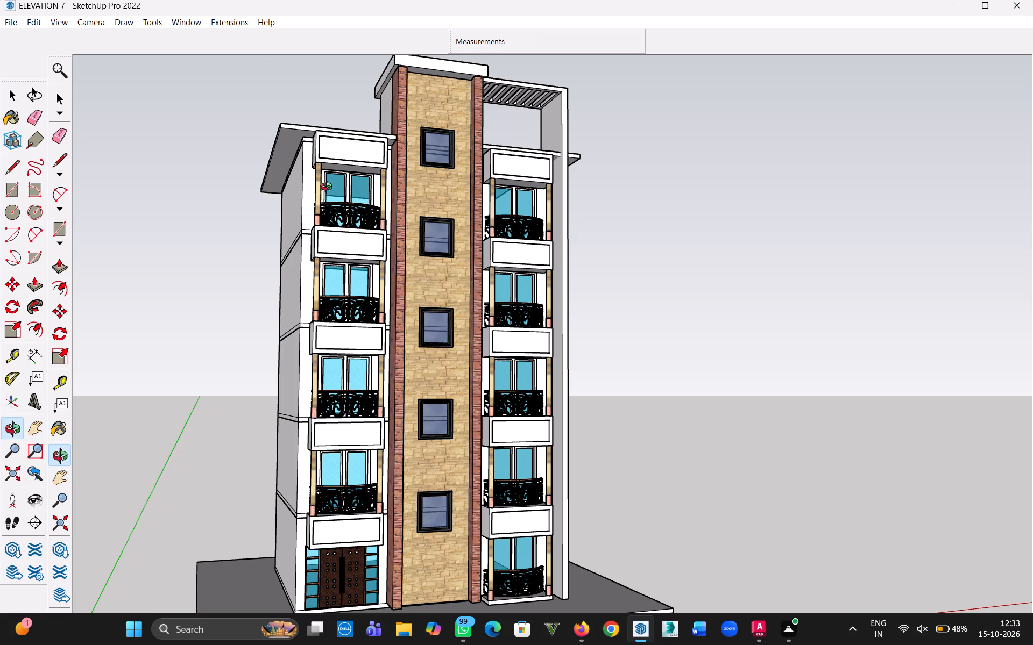
middle_drag(329, 188, 563, 252)
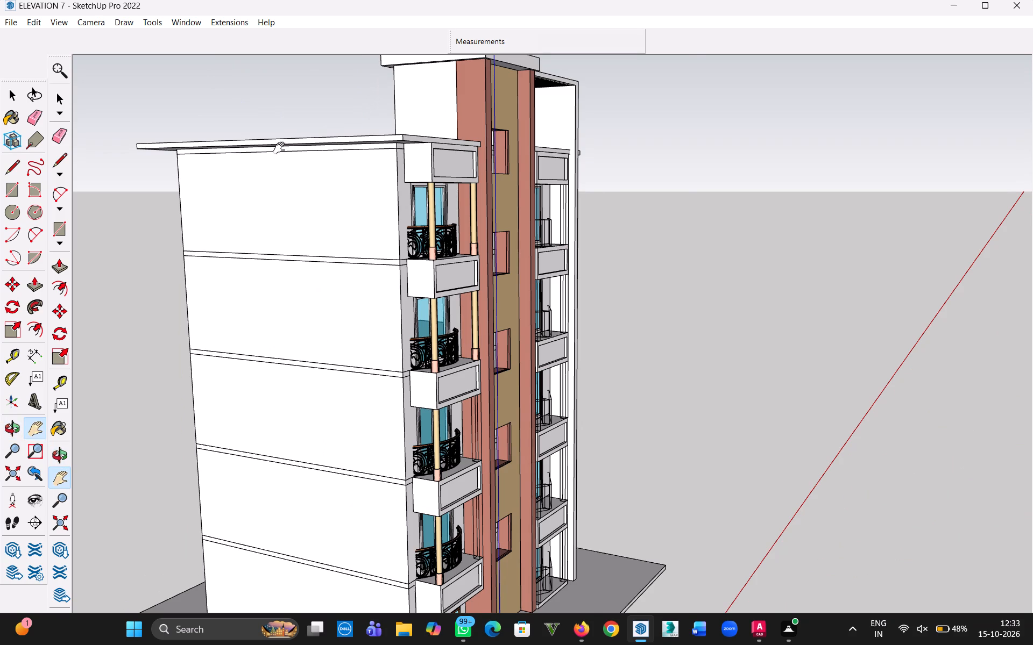
scroll(281, 149, up, 5)
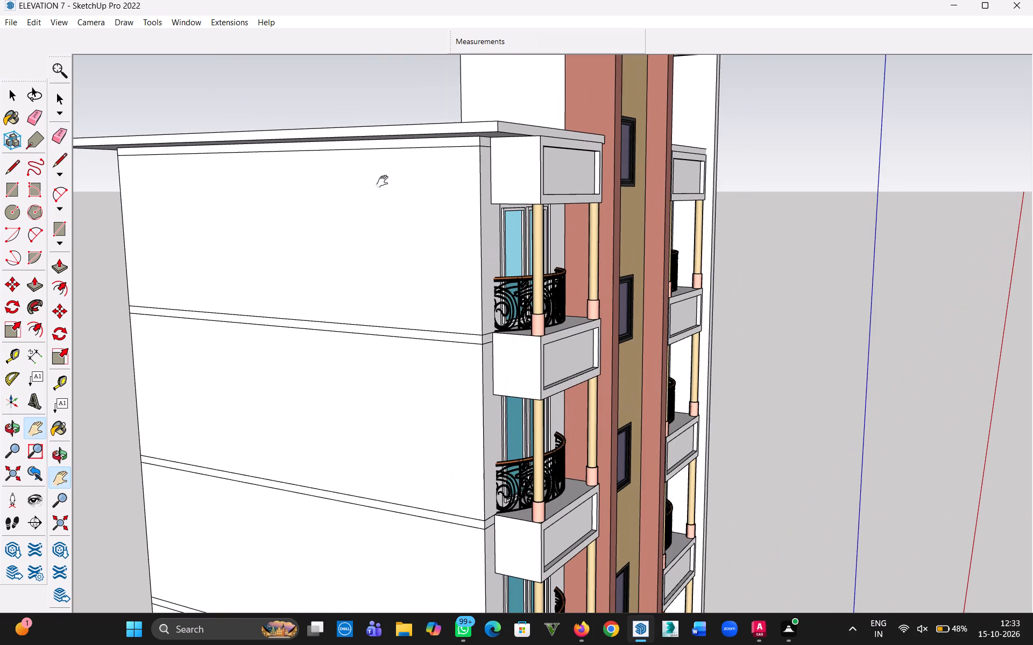
middle_drag(460, 184, 266, 192)
scroll(460, 184, up, 1)
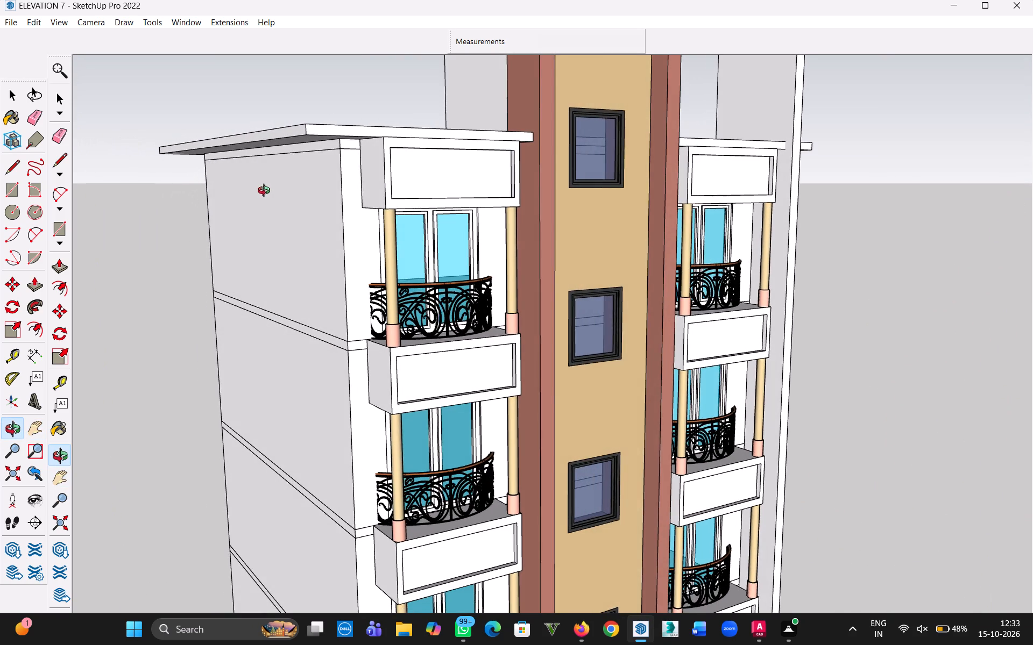
middle_drag(266, 192, 266, 192)
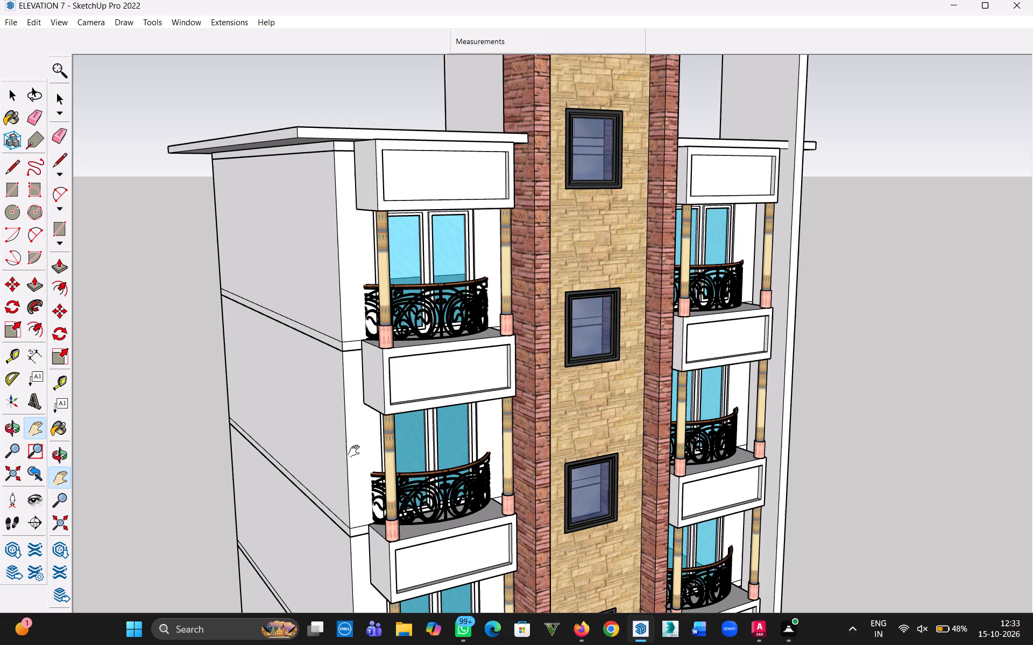
key(r)
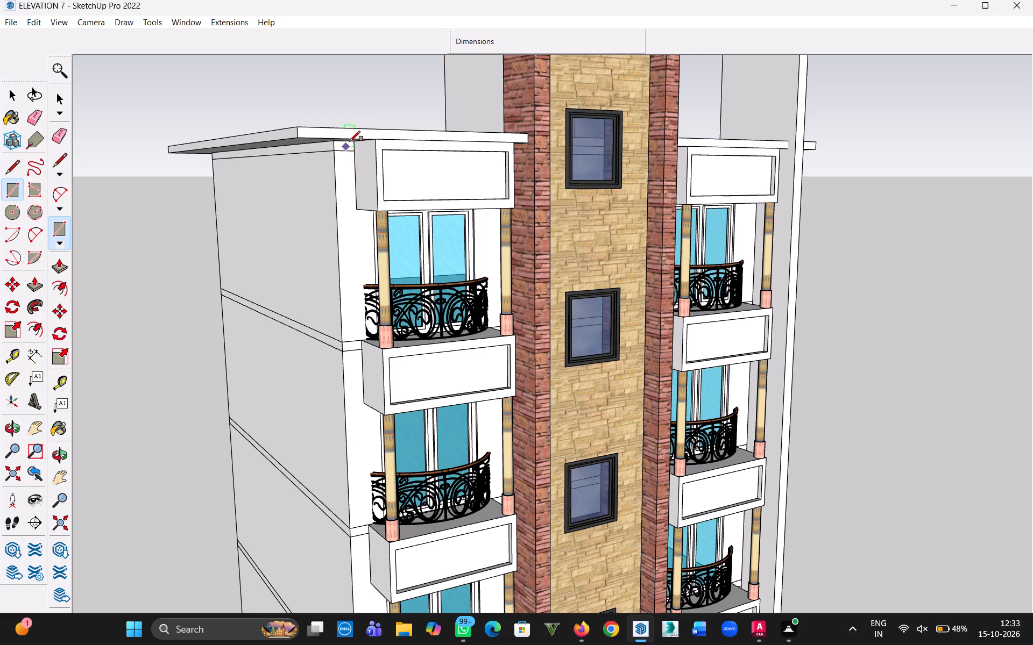
scroll(353, 166, up, 20)
scroll(353, 166, up, 7)
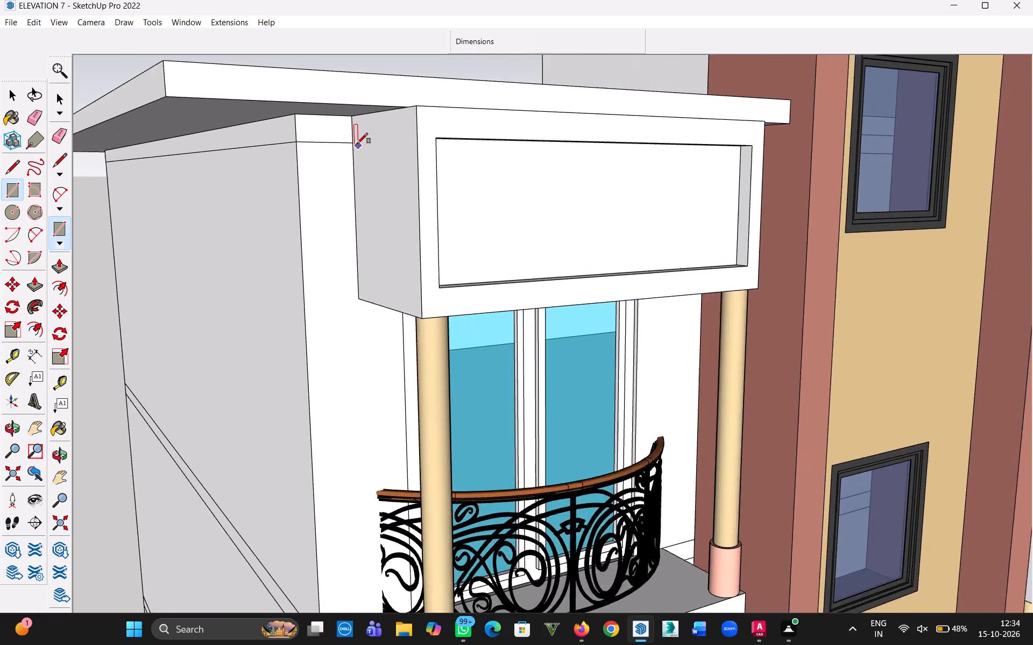
click(357, 114)
key(h)
drag(328, 393, 344, 372)
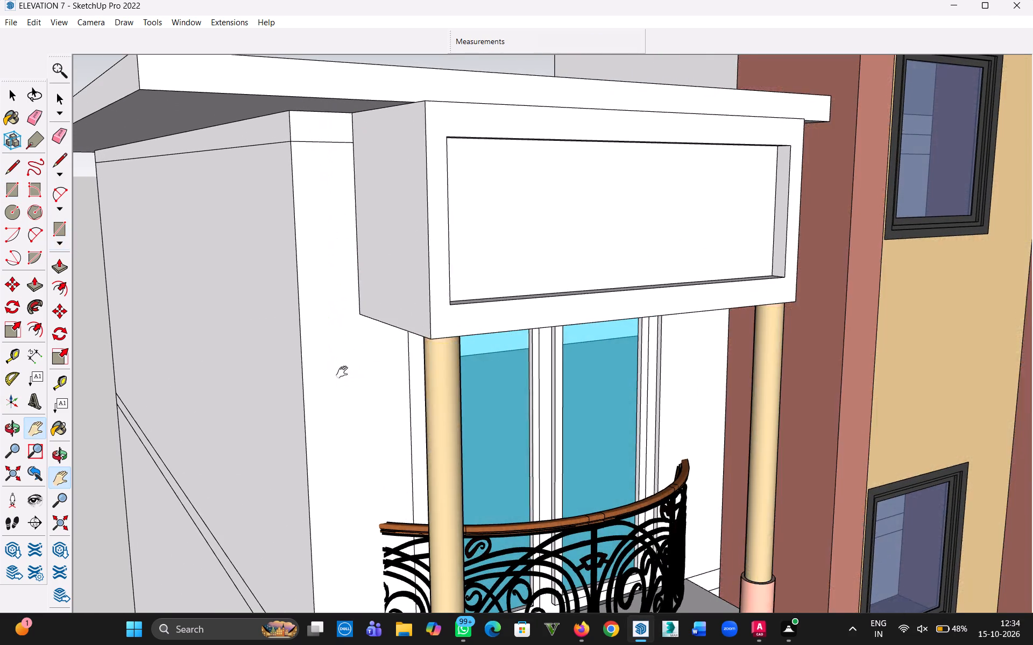
drag(344, 372, 349, 0)
drag(369, 577, 341, 71)
drag(341, 472, 315, 71)
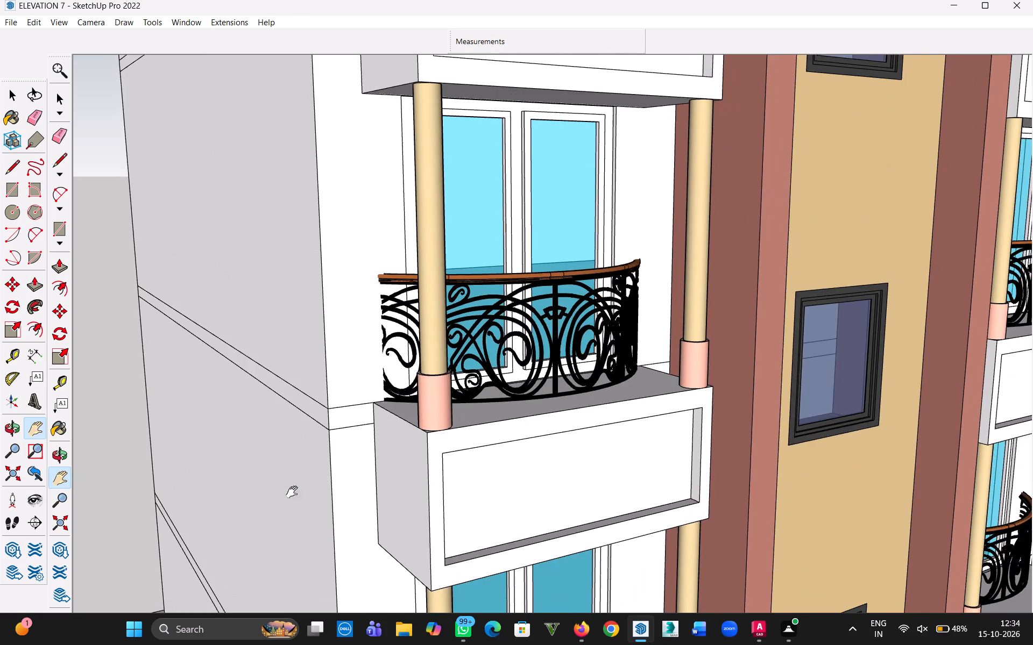
drag(294, 515, 370, 98)
drag(344, 560, 322, 221)
key(Escape)
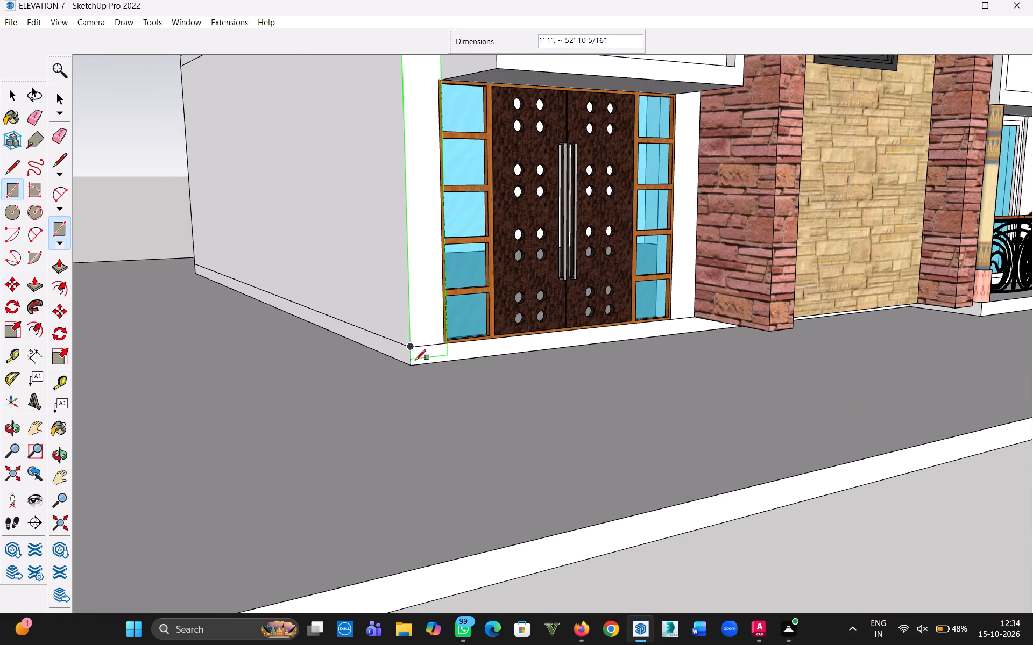
click(413, 350)
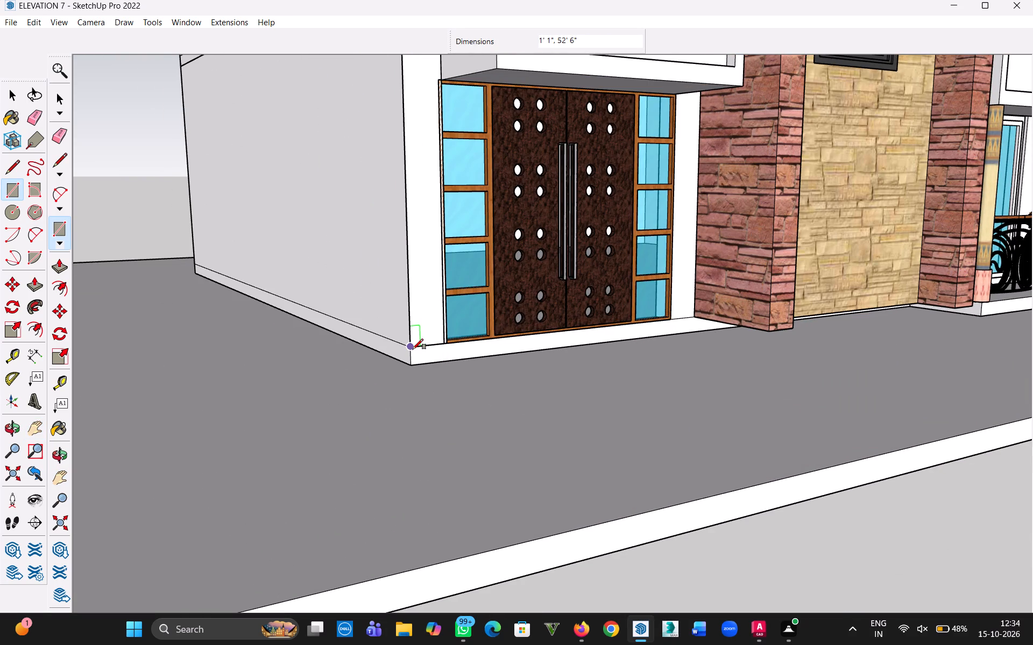
Extrude the tall front wall strip outward 2" with Push/Pull.
middle_drag(463, 397, 537, 518)
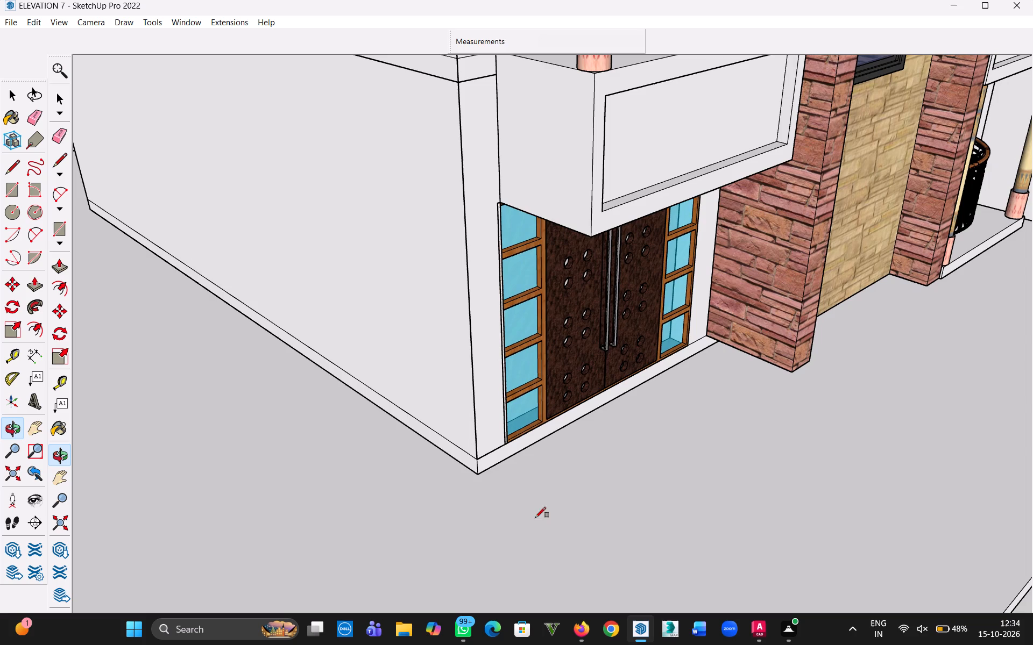
key(p)
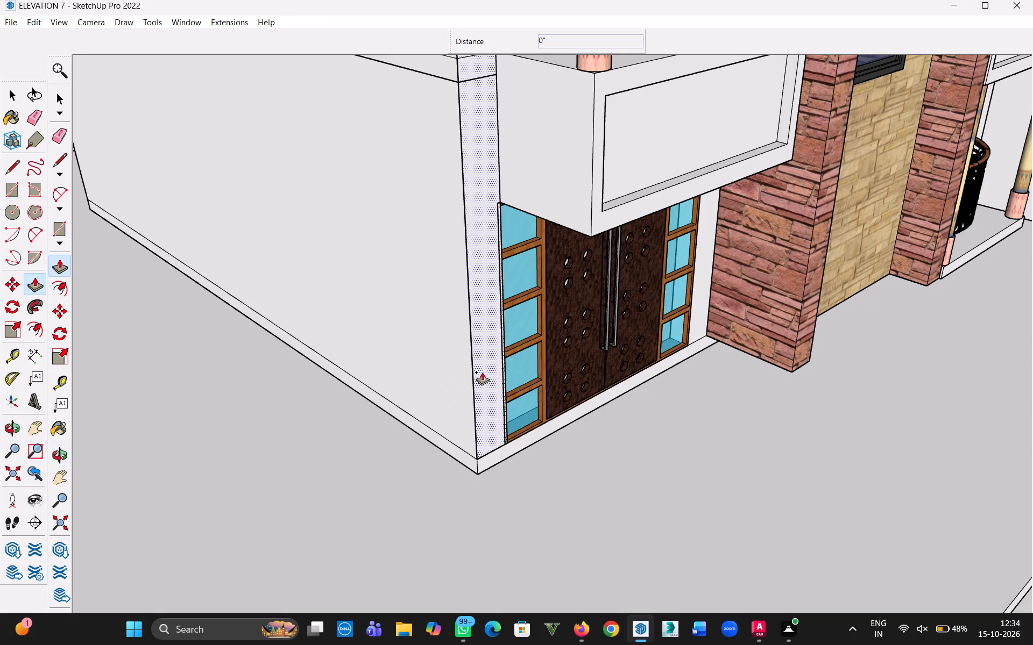
click(482, 372)
text(2")
key(Return)
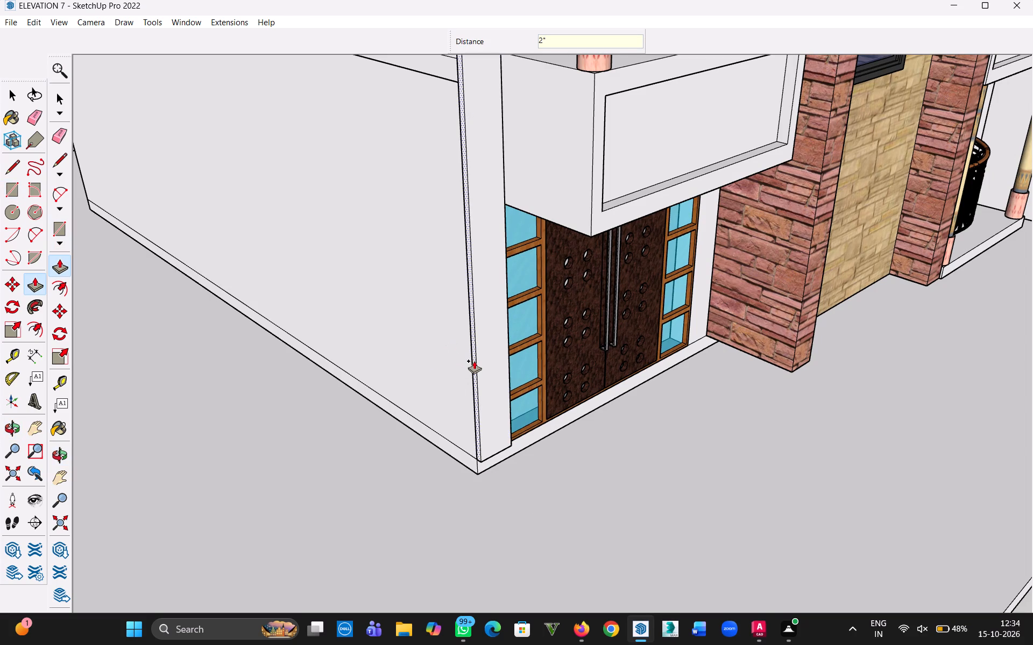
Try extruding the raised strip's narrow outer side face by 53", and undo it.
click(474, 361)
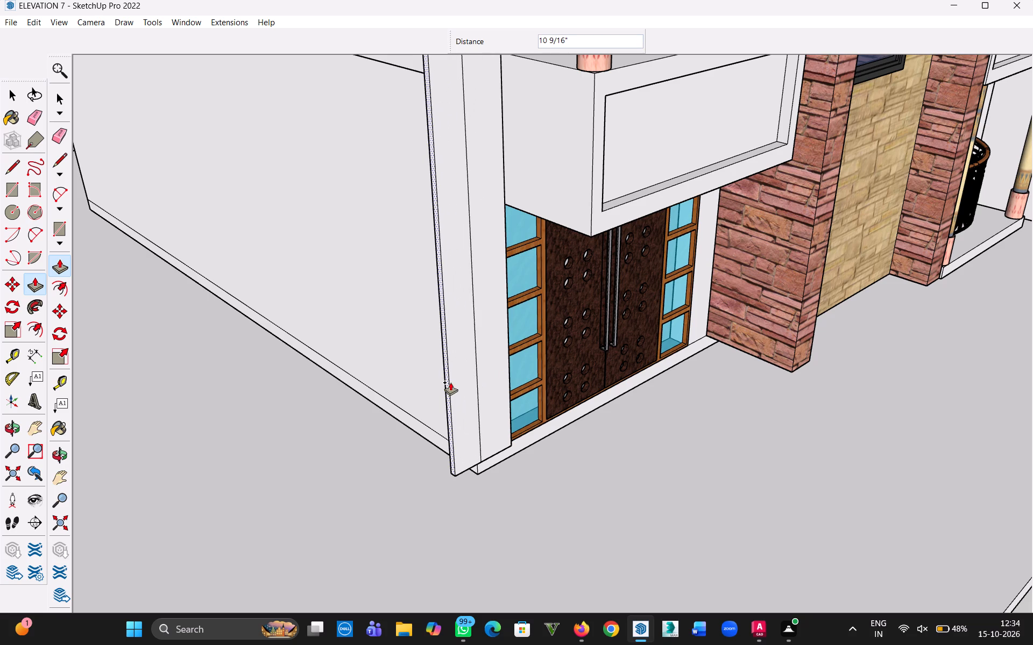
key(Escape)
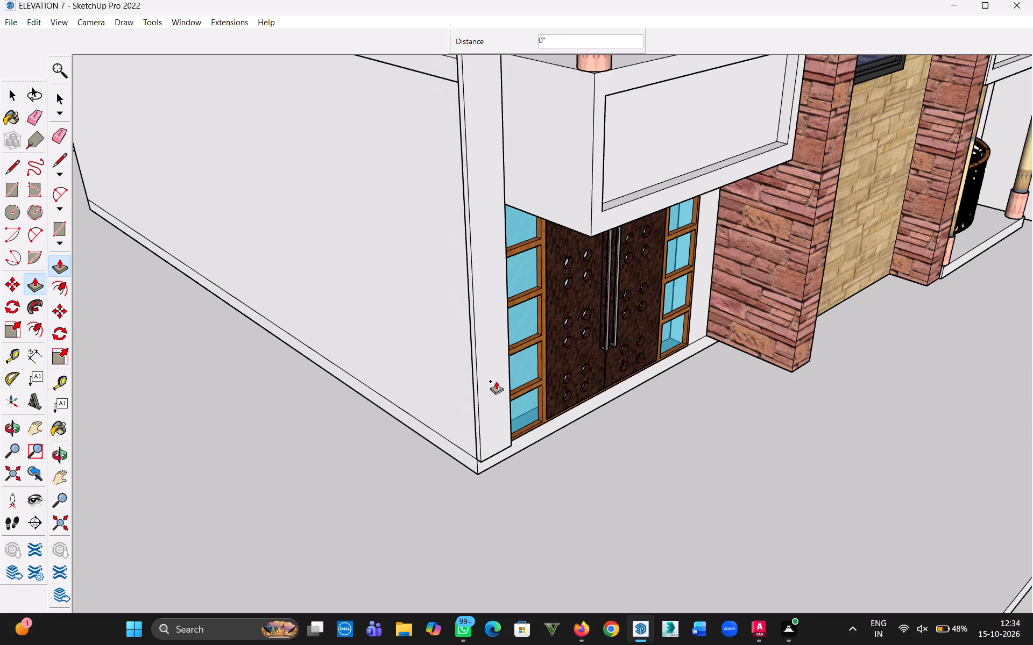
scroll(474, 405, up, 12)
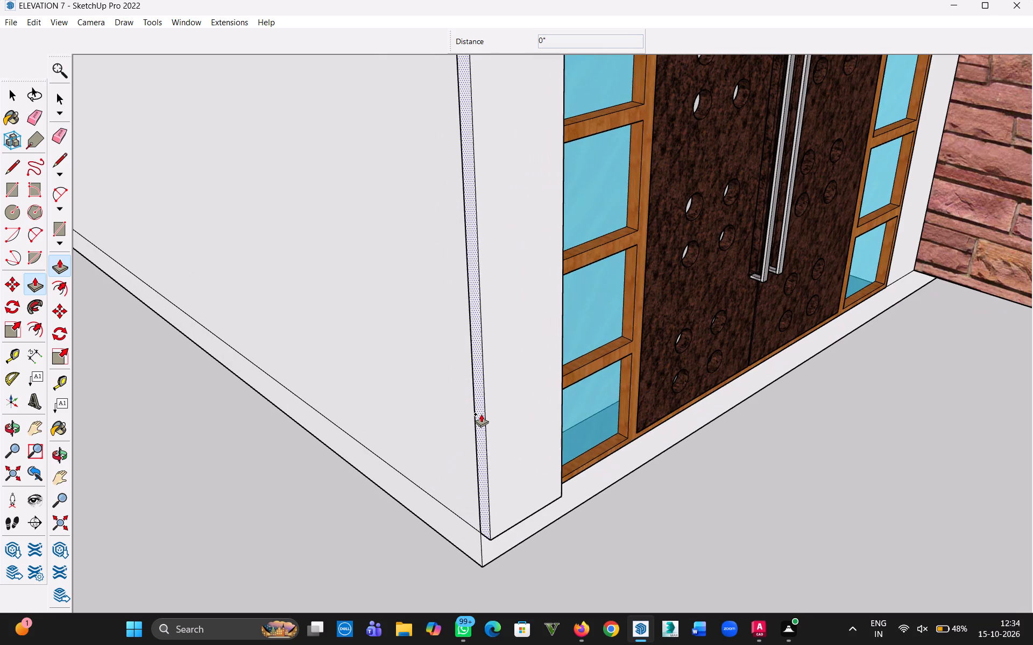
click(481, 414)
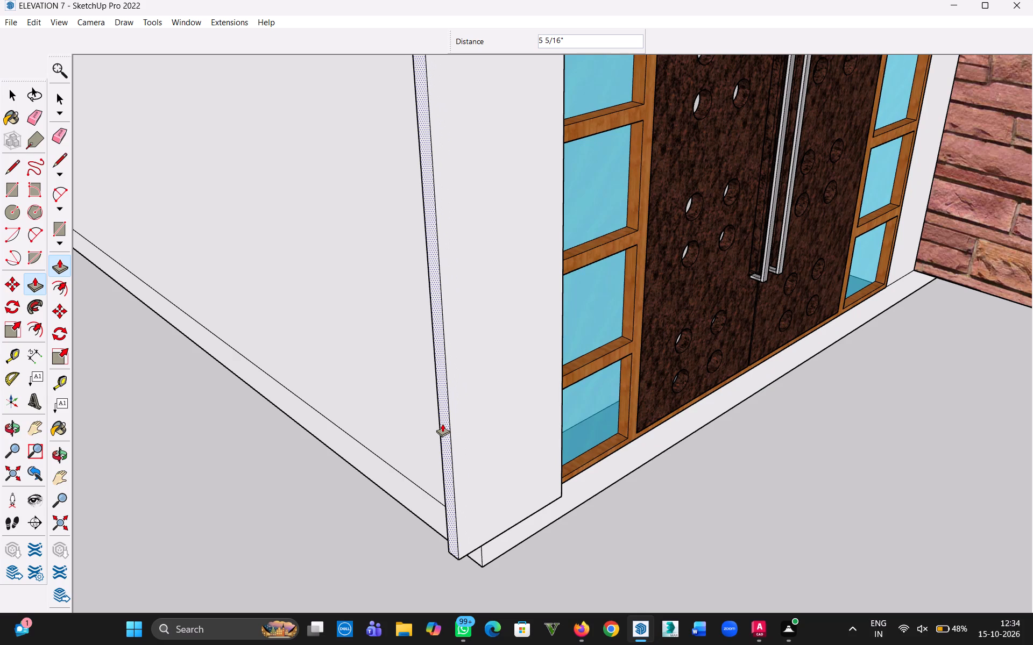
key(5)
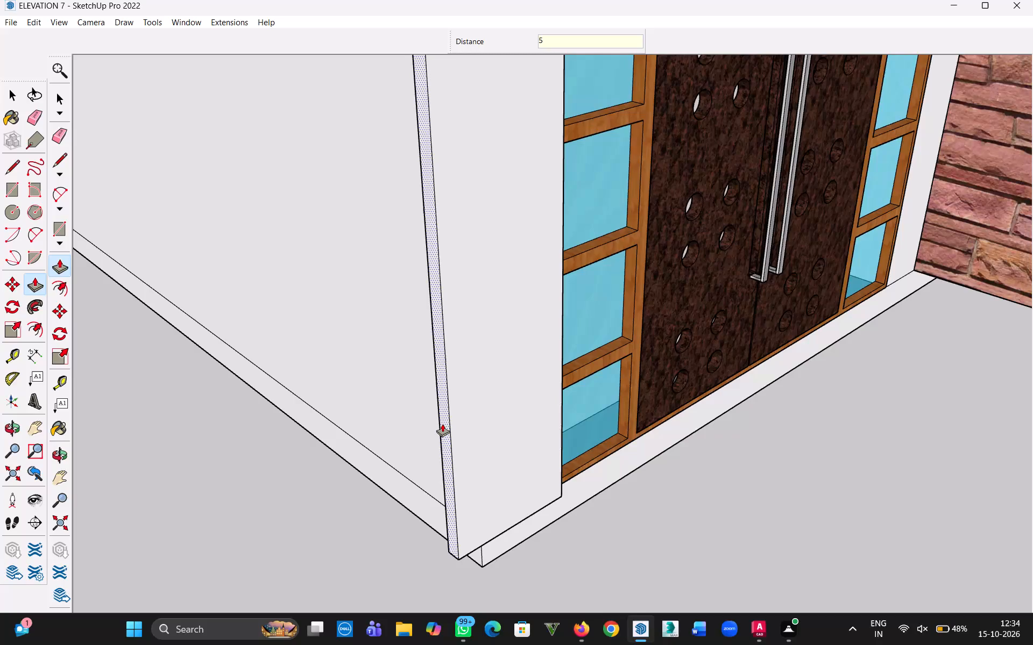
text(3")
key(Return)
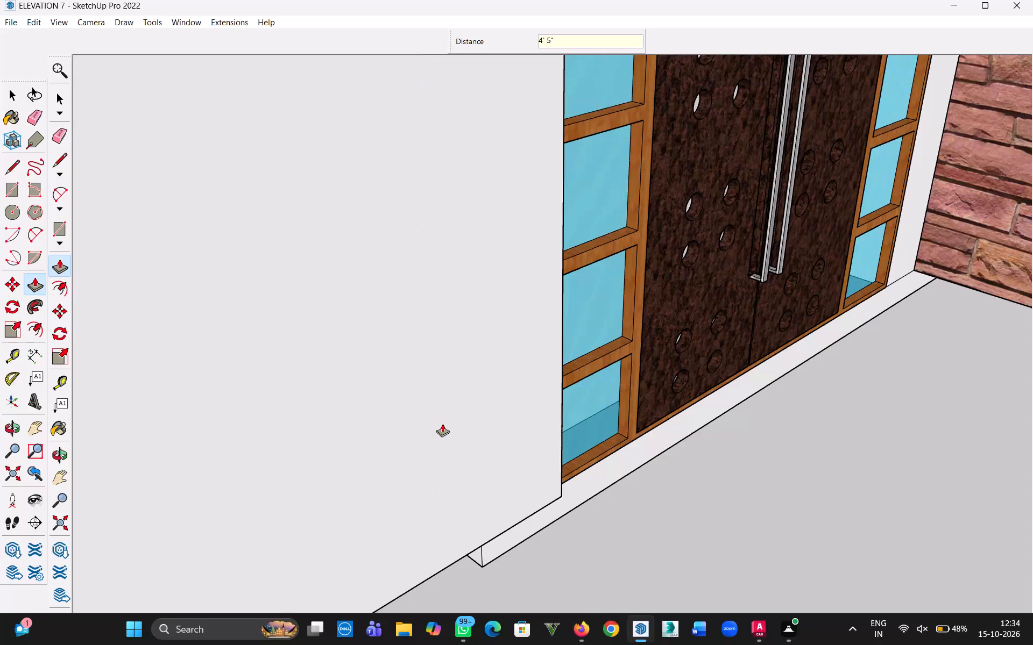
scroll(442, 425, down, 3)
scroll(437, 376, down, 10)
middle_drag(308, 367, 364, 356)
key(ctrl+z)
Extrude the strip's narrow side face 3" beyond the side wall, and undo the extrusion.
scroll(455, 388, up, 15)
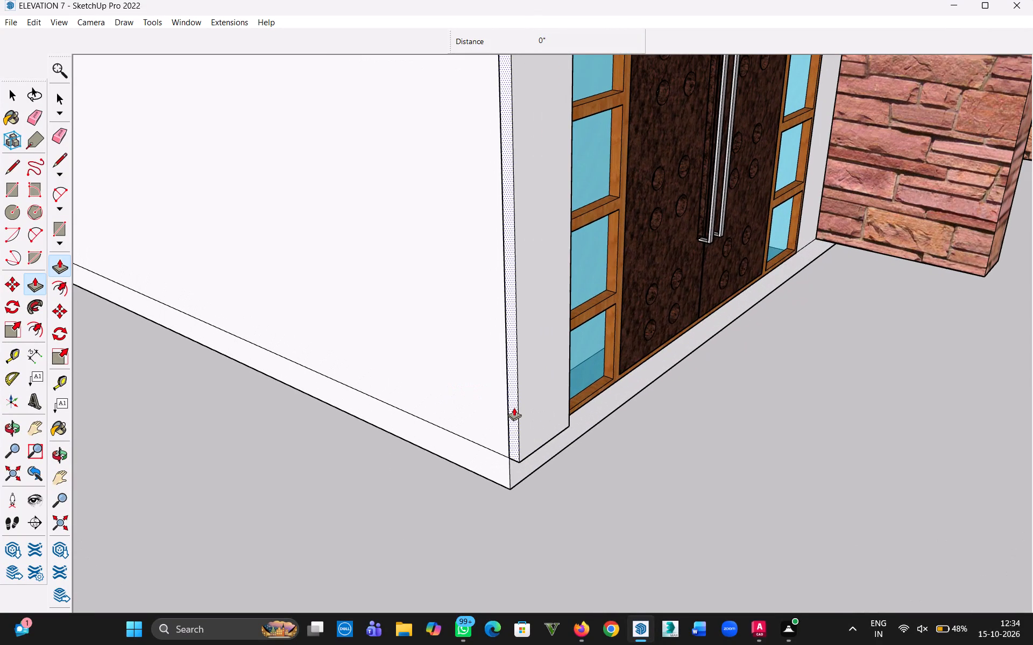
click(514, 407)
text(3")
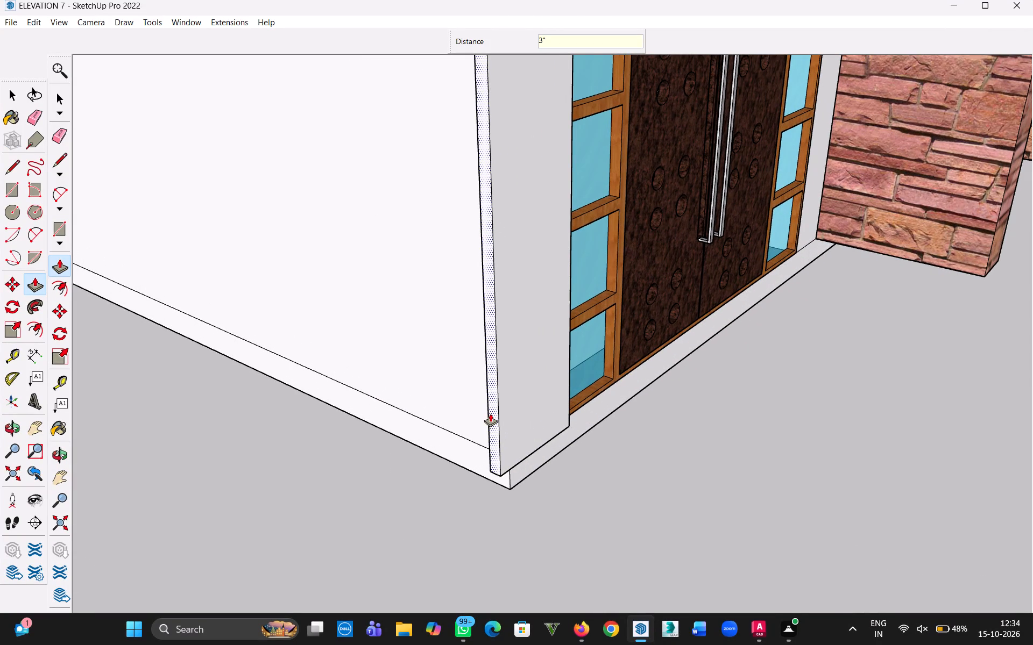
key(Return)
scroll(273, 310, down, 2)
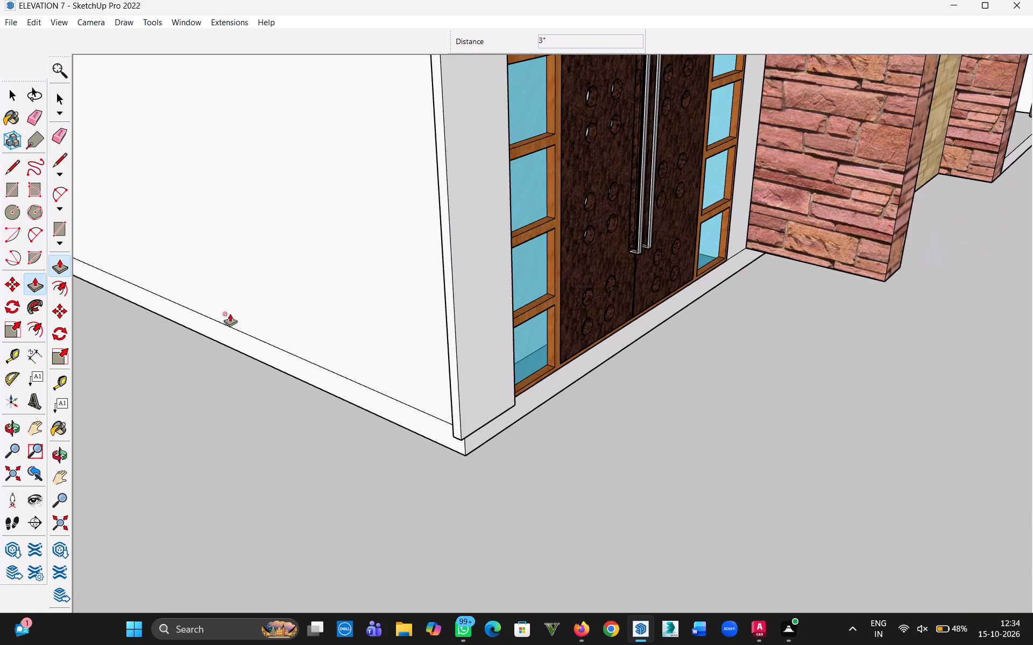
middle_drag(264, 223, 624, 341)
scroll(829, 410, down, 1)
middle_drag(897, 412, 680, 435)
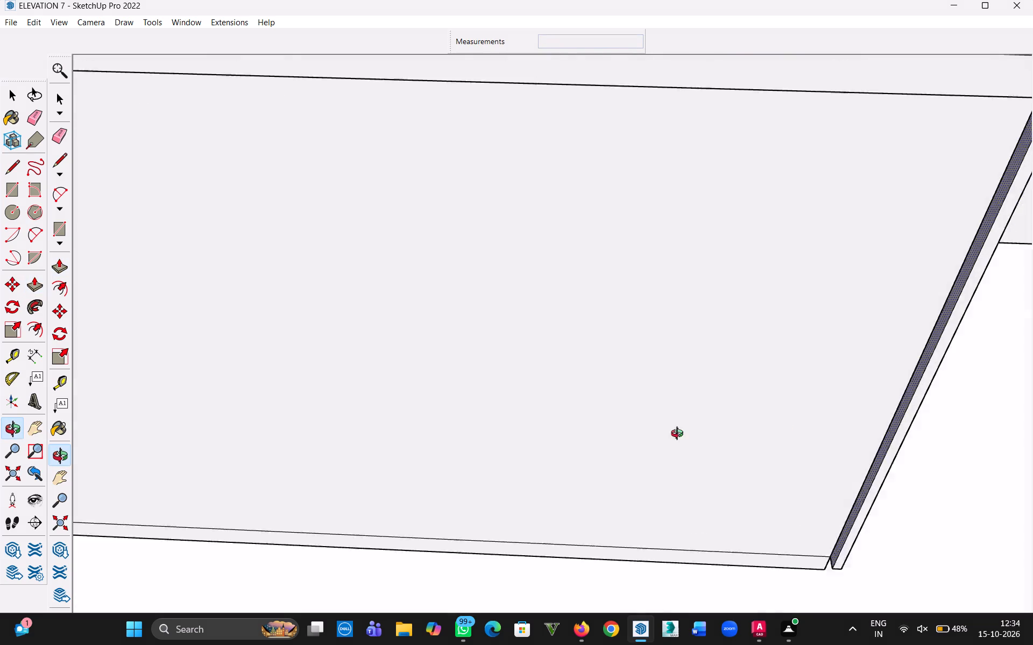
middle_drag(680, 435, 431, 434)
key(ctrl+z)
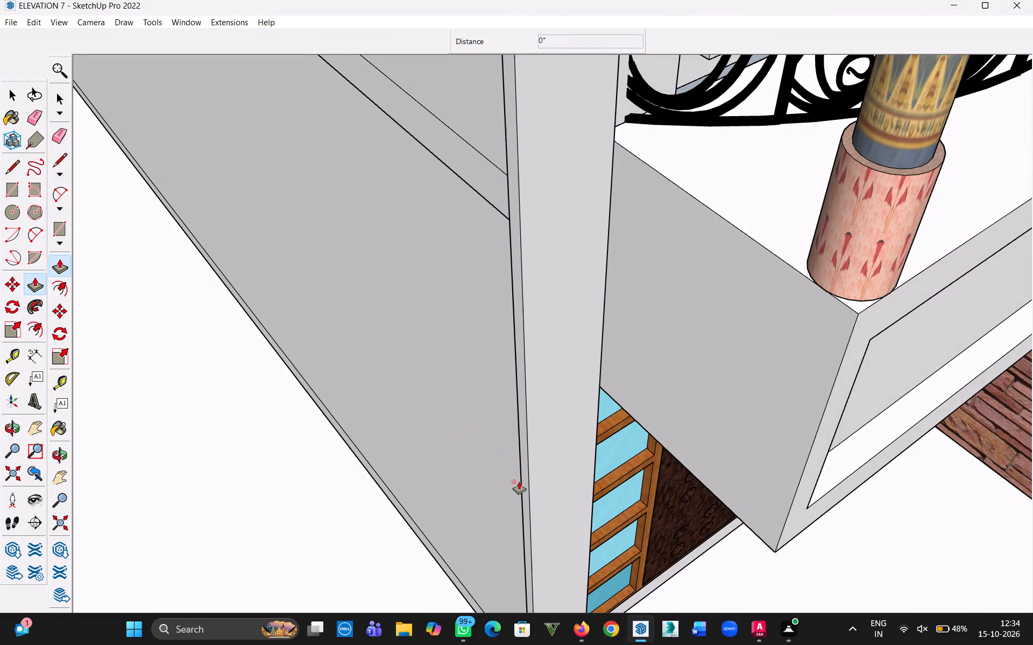
Extrude the front strip's narrow side face 3" outward past the building's side wall.
click(525, 485)
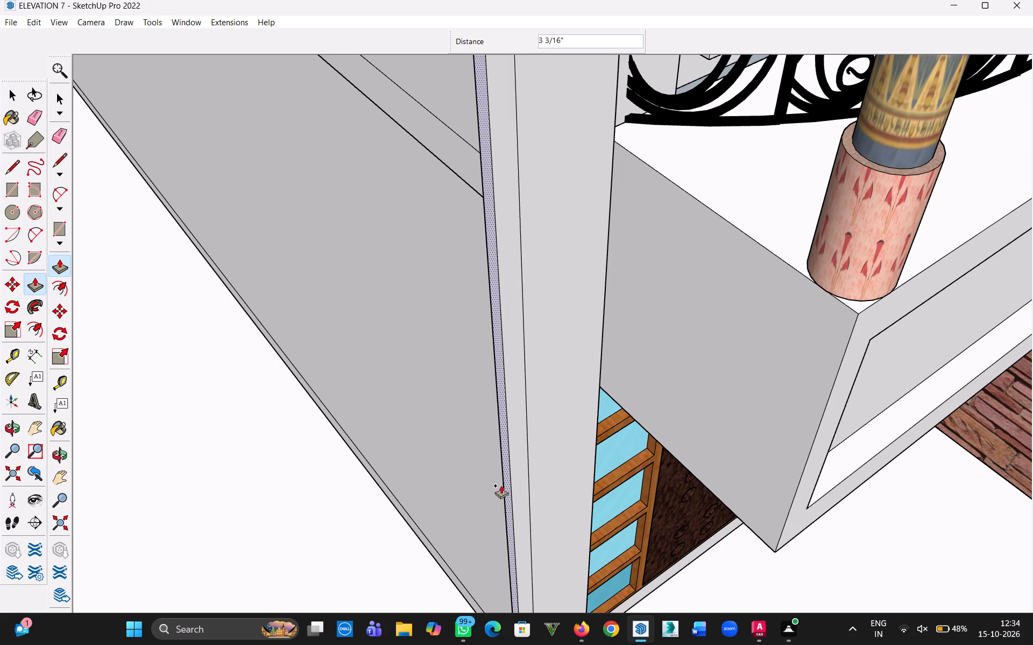
text(3")
key(Return)
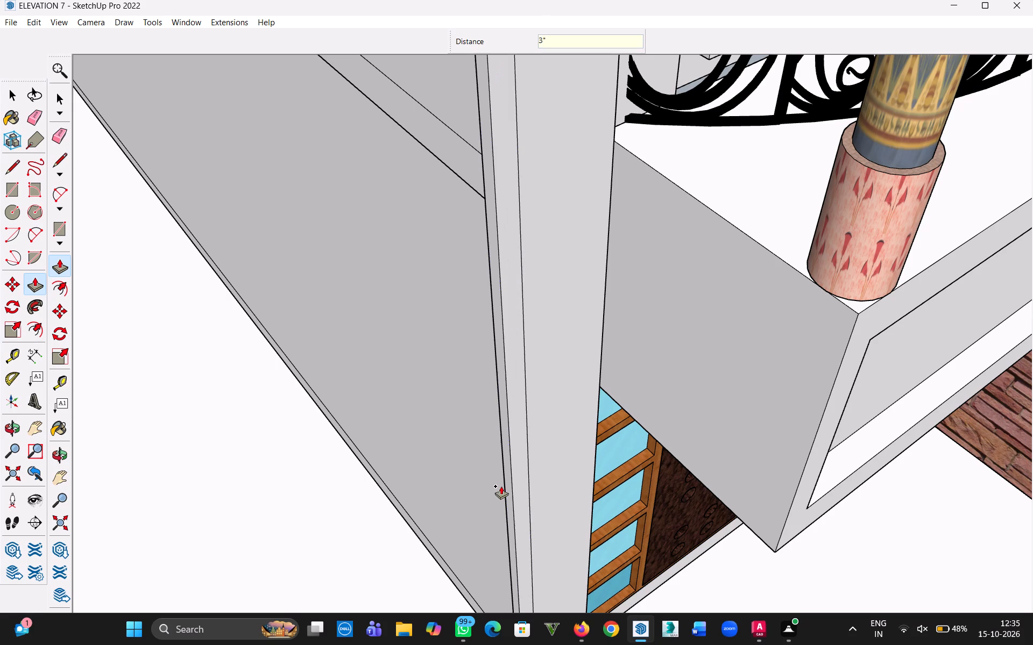
Extrude the back face of the strip's 3" projection 28' along the side wall to the building's rear corner.
scroll(379, 464, down, 11)
middle_drag(240, 395, 774, 363)
click(818, 359)
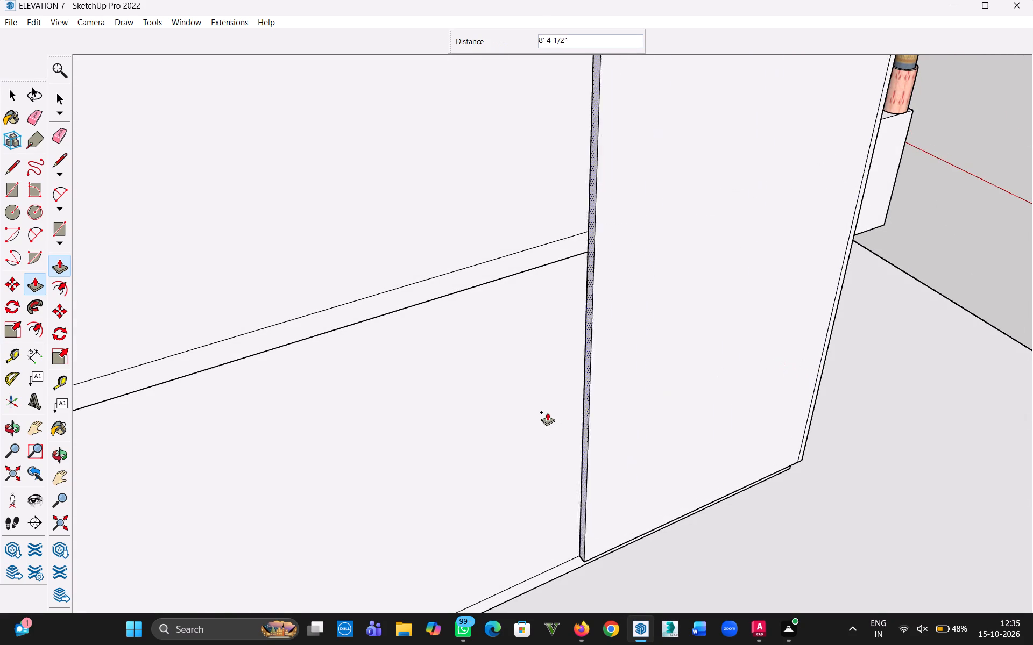
scroll(535, 417, down, 4)
key(h)
drag(416, 386, 777, 317)
drag(374, 473, 627, 340)
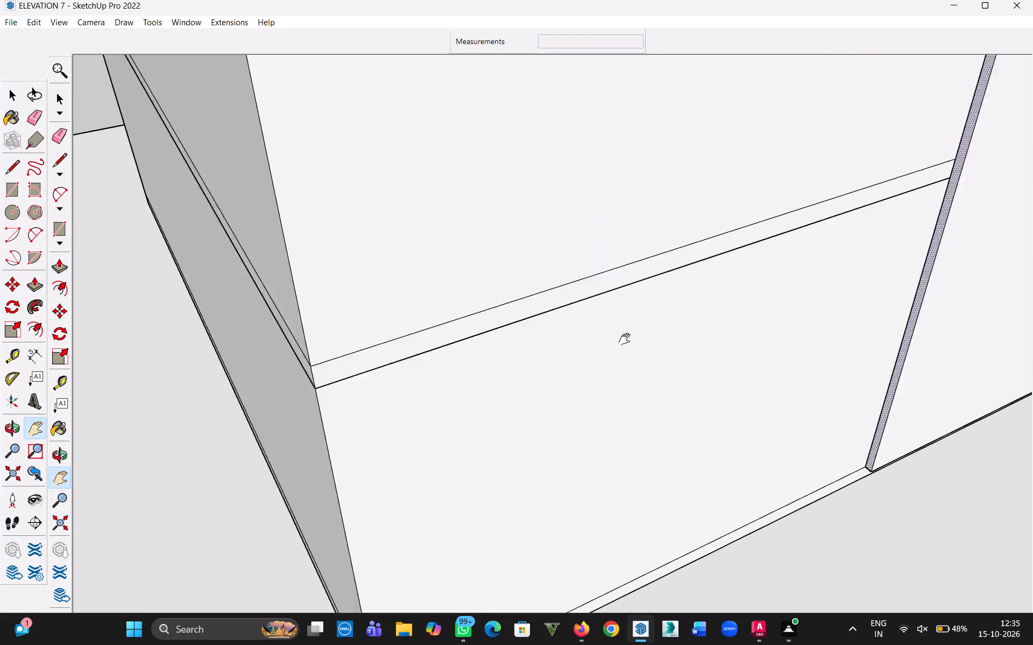
drag(627, 340, 639, 333)
key(Escape)
click(377, 389)
scroll(473, 486, down, 6)
key(h)
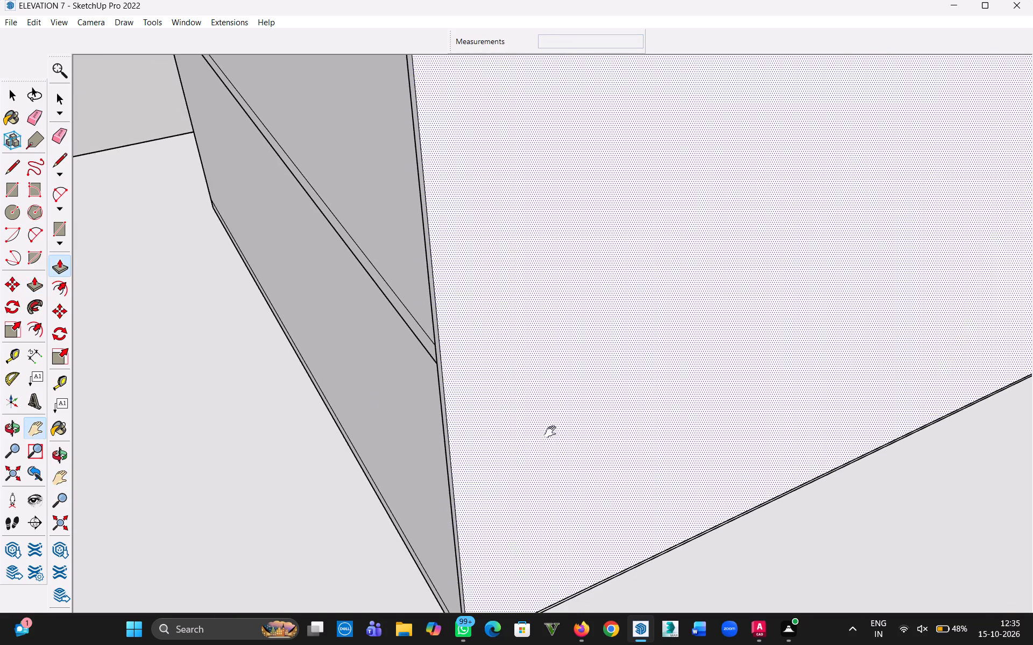
drag(615, 419, 0, 565)
drag(772, 363, 598, 475)
middle_drag(535, 477, 500, 413)
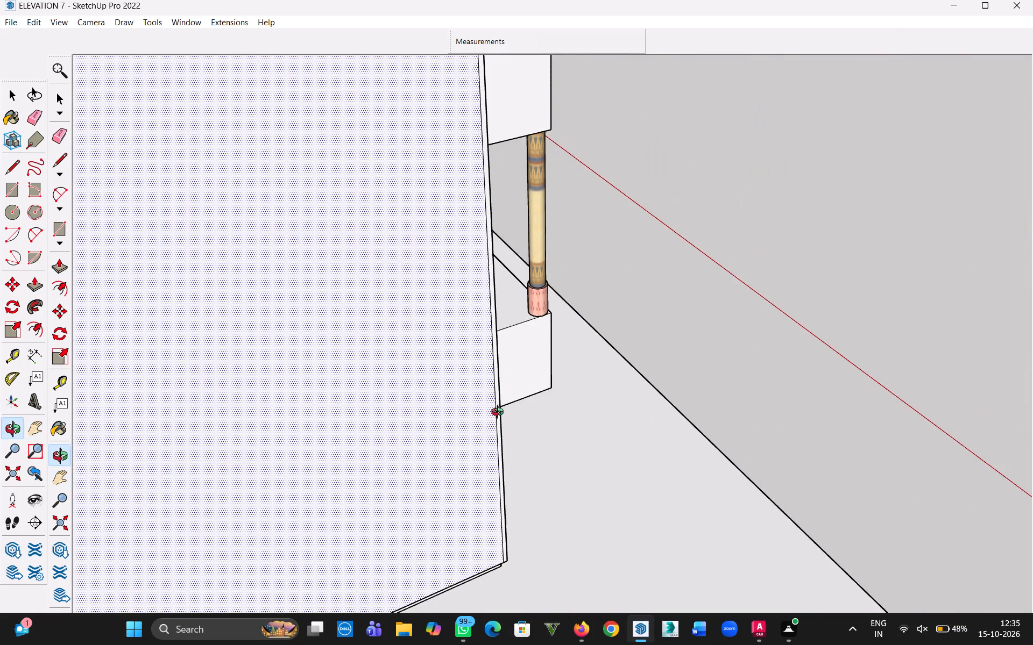
middle_drag(500, 413, 465, 412)
scroll(420, 438, up, 16)
key(Escape)
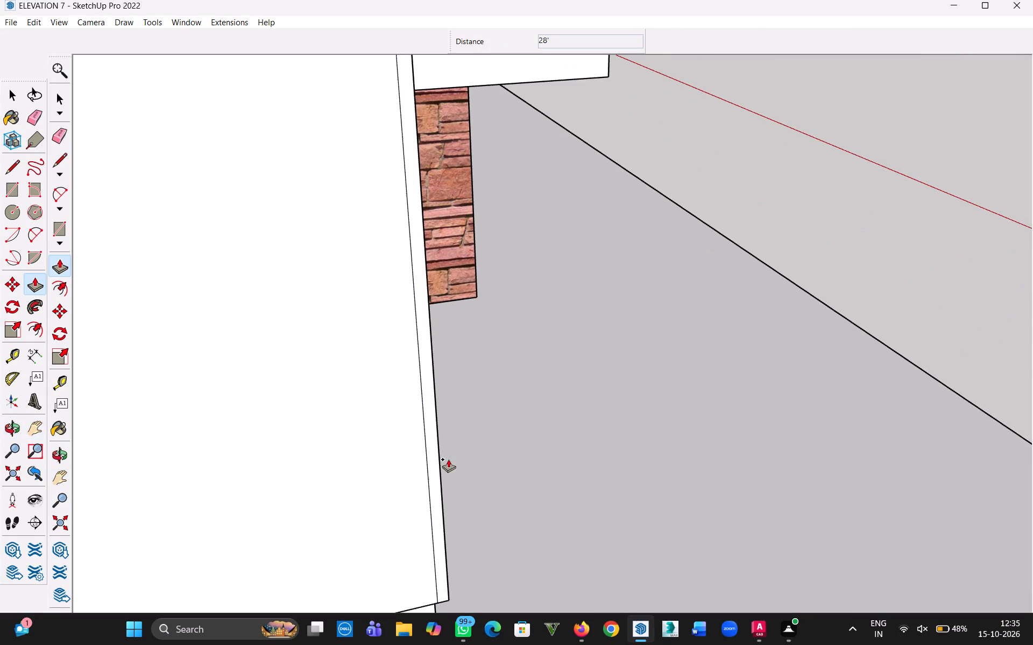
Delete the leftover vertical edge on the new side cladding near the front corner.
click(13, 94)
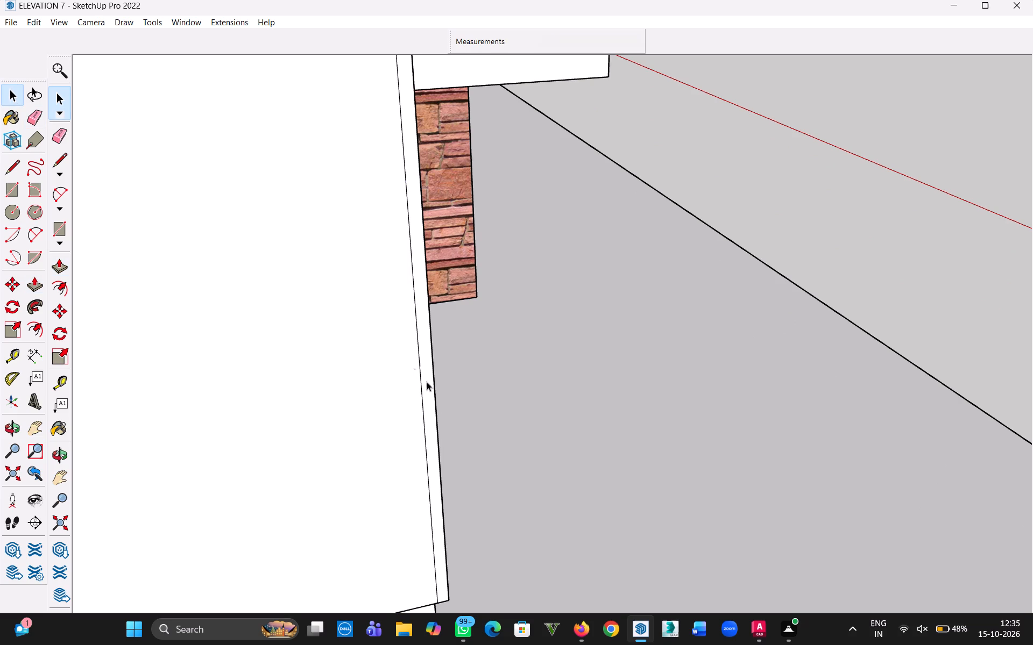
click(420, 389)
key(Delete)
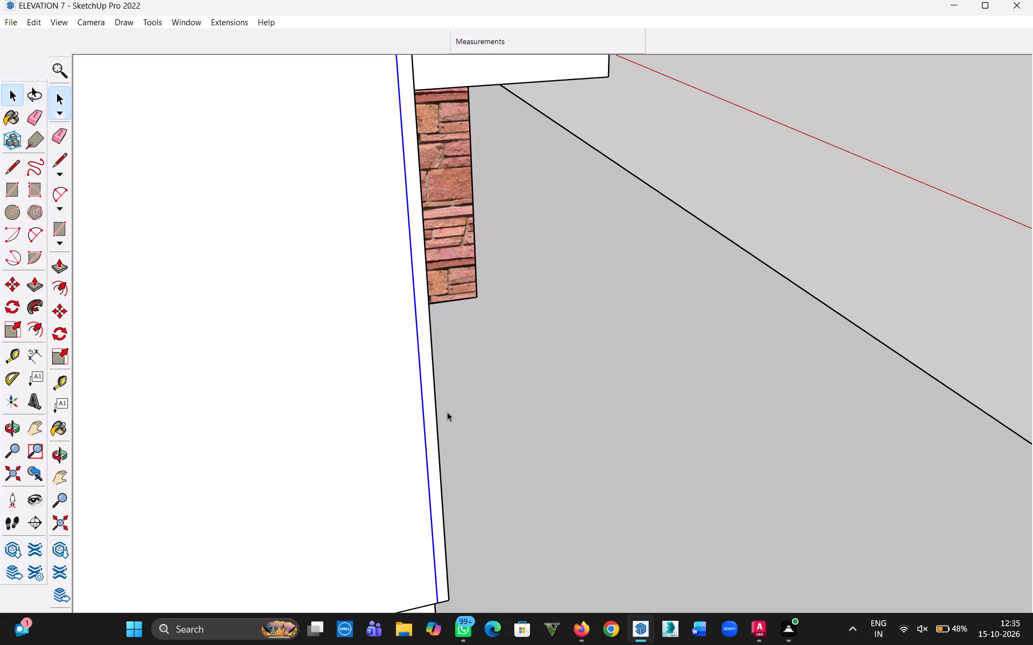
middle_drag(487, 411, 271, 472)
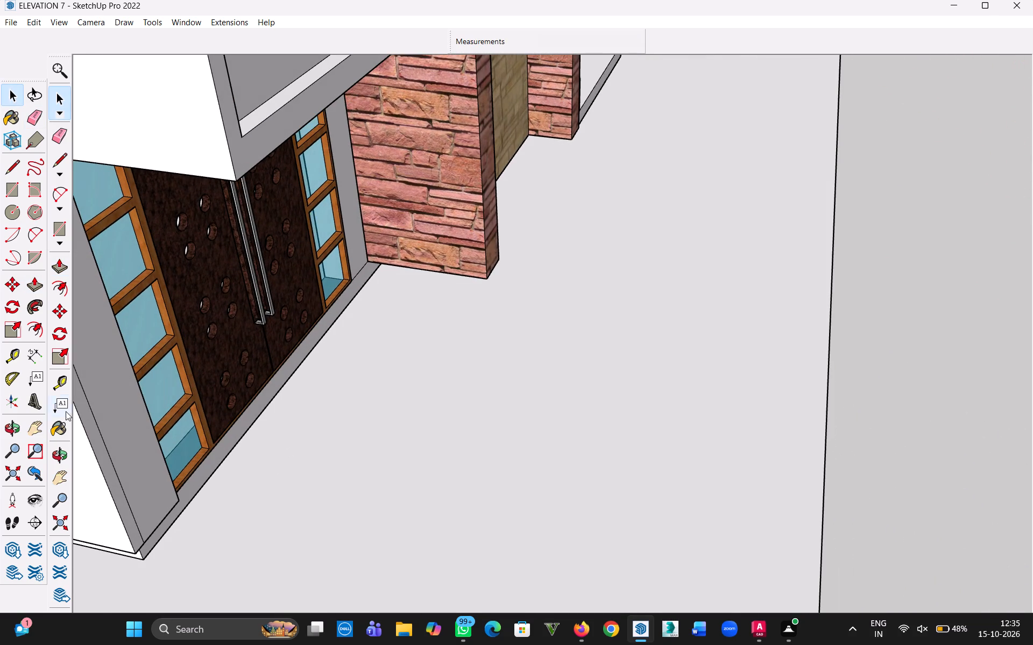
Delete the remaining vertical edge on the side cladding next to the front corner, near the ground.
click(110, 456)
key(Delete)
Save the building model.
scroll(133, 450, down, 20)
key(h)
drag(147, 451, 500, 611)
scroll(394, 316, down, 20)
scroll(394, 316, down, 14)
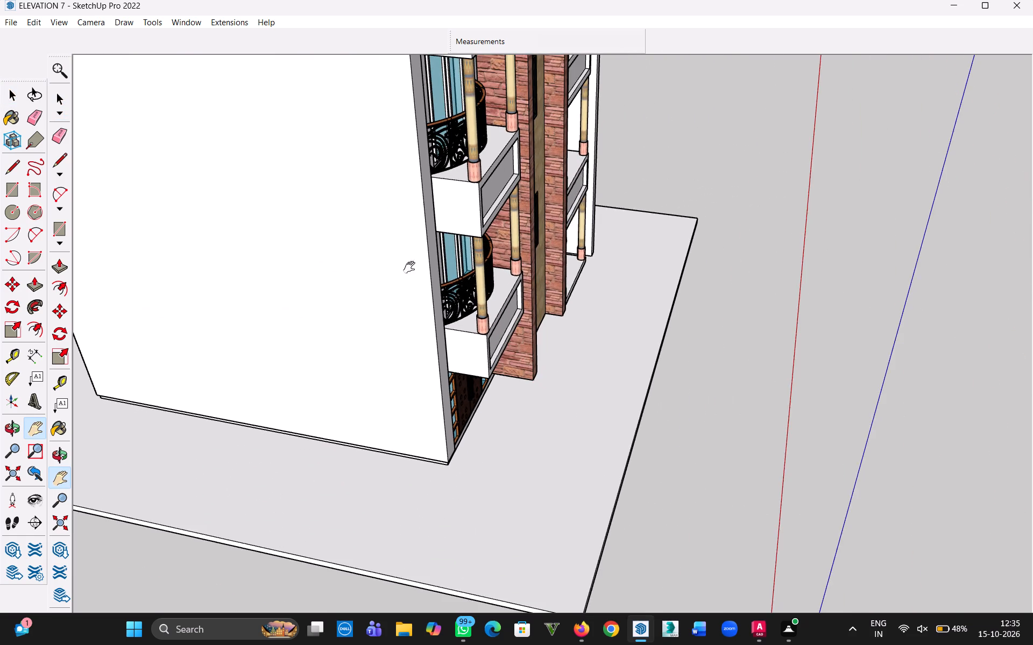
scroll(412, 268, down, 6)
key(h)
drag(397, 273, 392, 468)
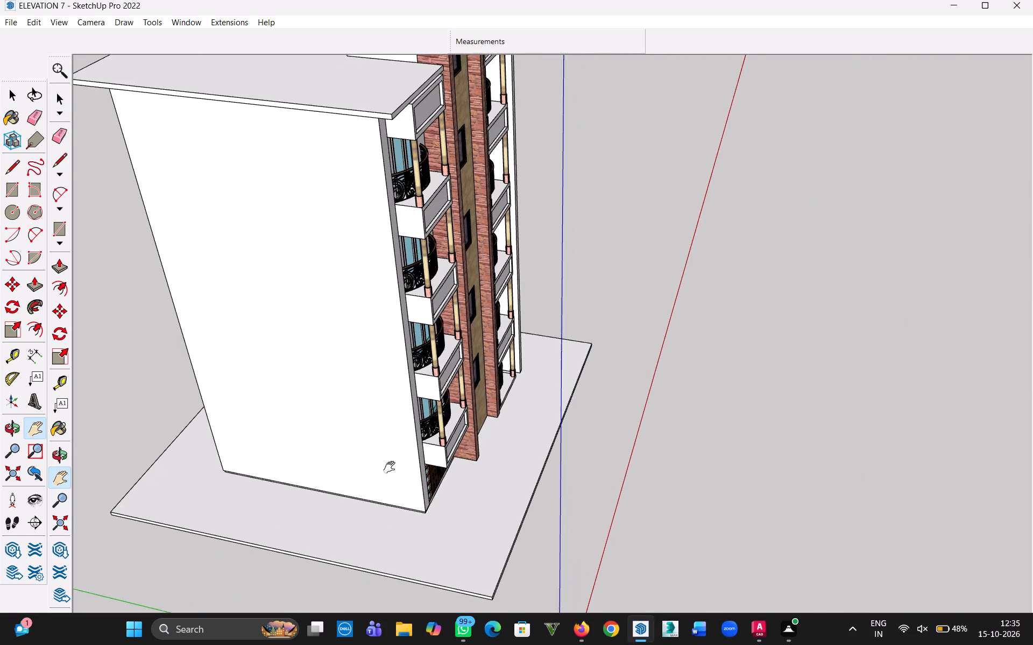
drag(392, 468, 400, 506)
scroll(372, 241, up, 15)
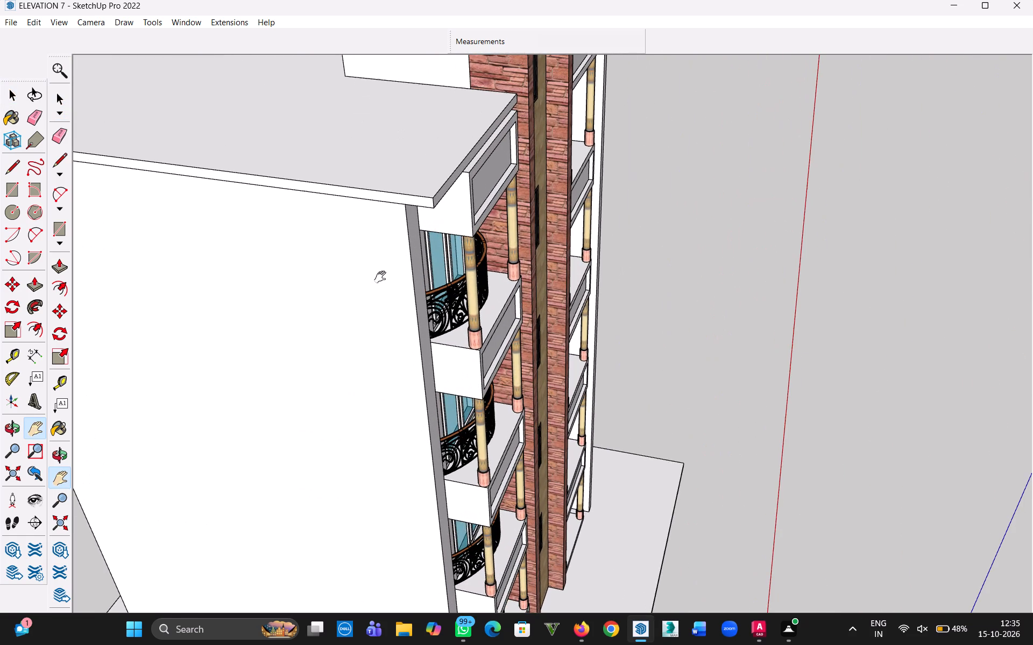
key(ctrl+s)
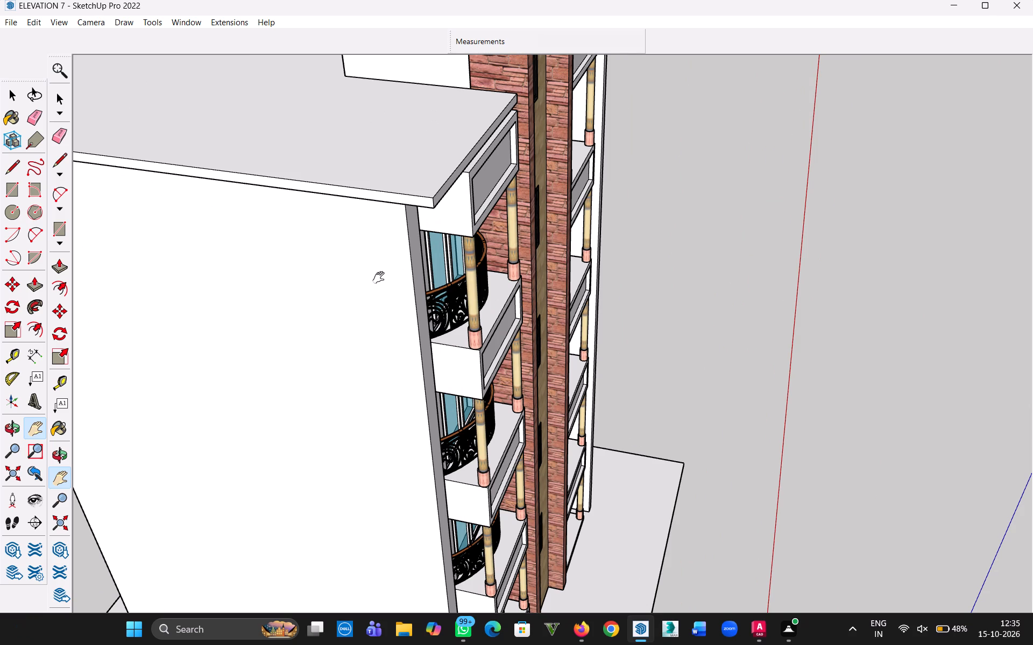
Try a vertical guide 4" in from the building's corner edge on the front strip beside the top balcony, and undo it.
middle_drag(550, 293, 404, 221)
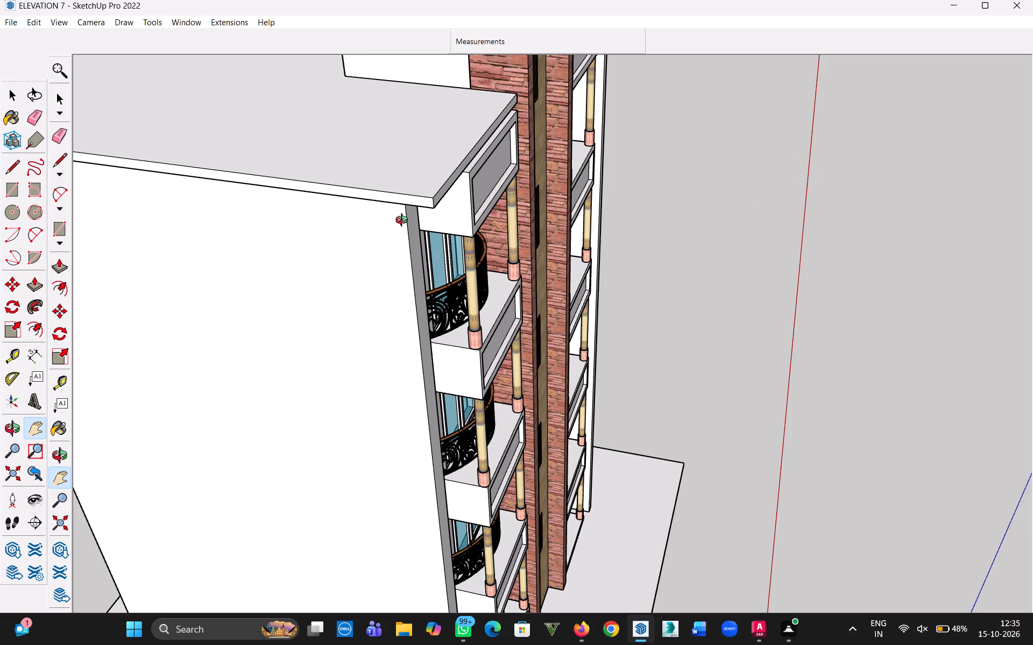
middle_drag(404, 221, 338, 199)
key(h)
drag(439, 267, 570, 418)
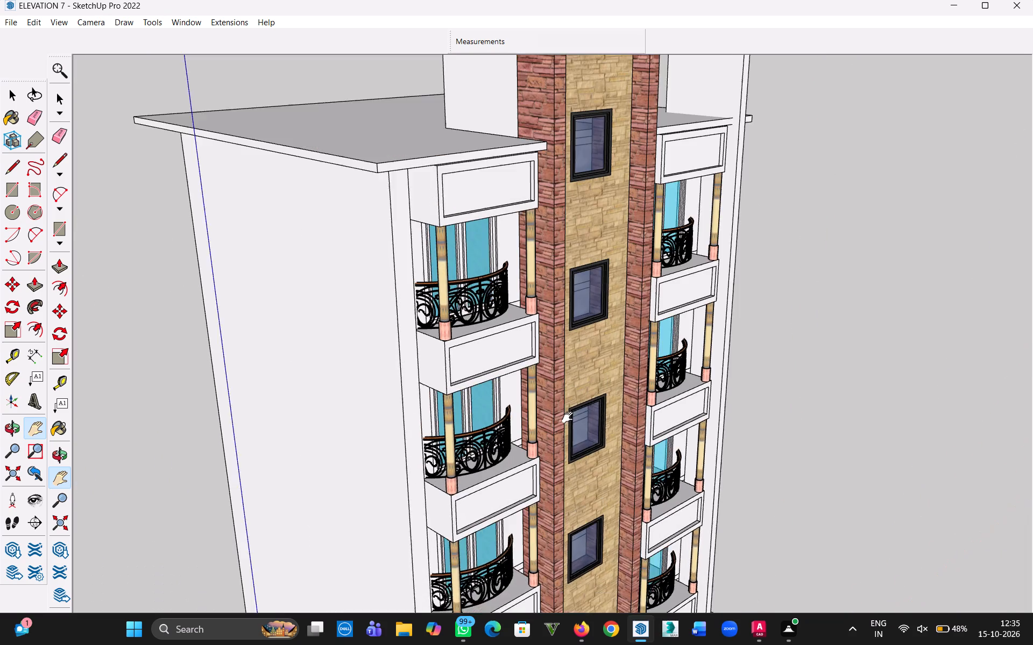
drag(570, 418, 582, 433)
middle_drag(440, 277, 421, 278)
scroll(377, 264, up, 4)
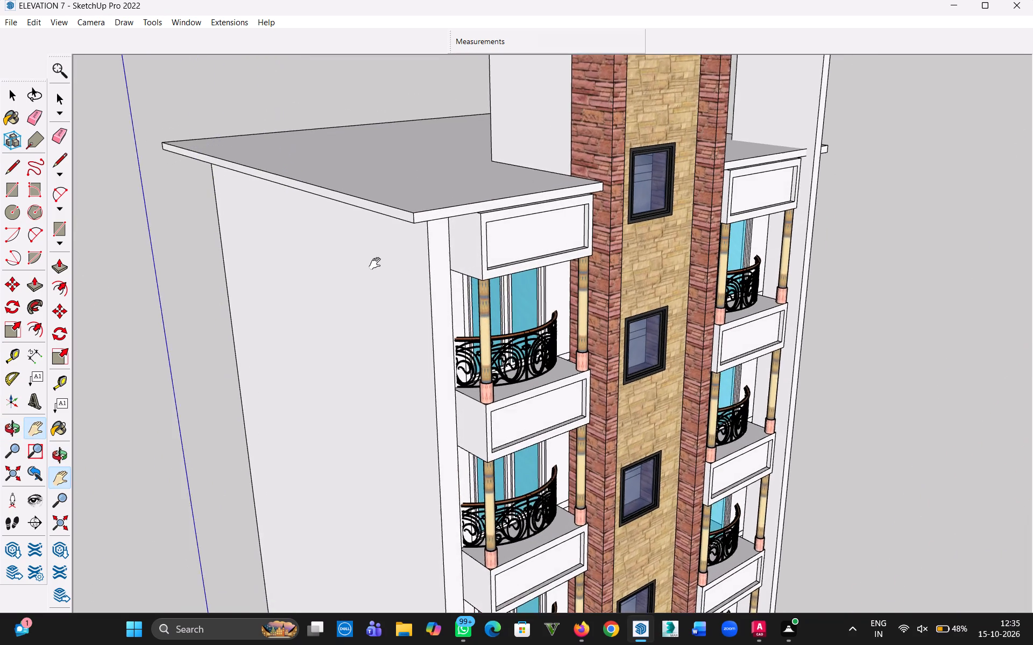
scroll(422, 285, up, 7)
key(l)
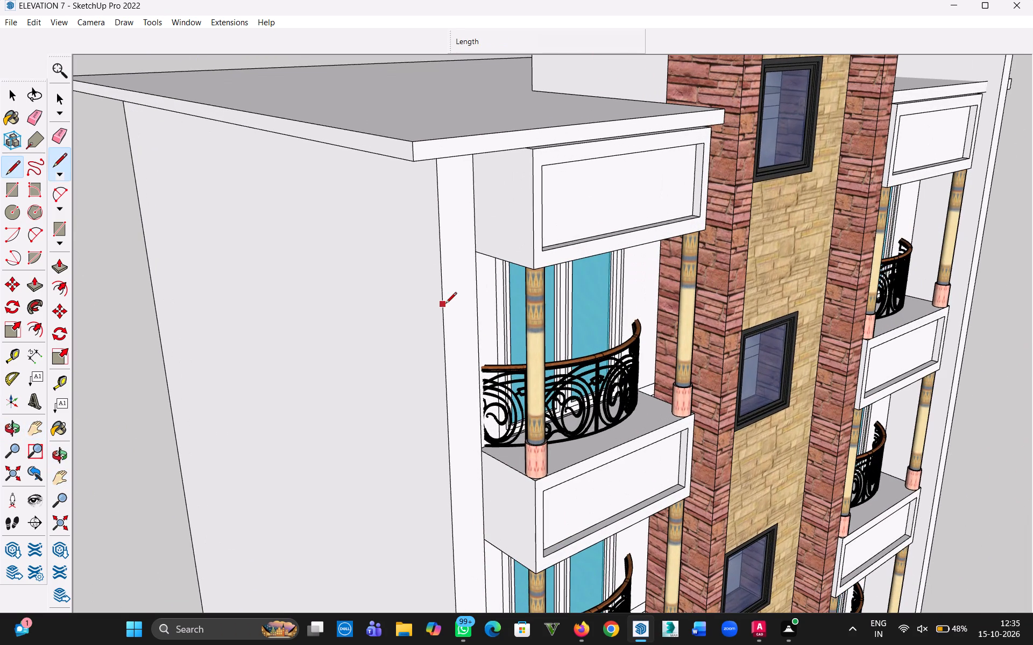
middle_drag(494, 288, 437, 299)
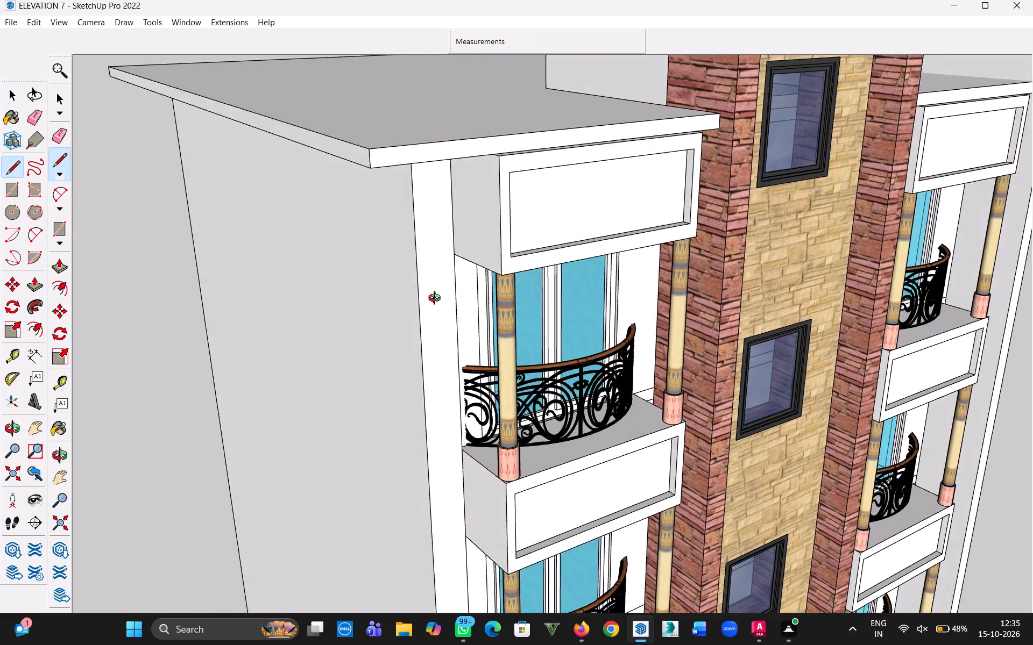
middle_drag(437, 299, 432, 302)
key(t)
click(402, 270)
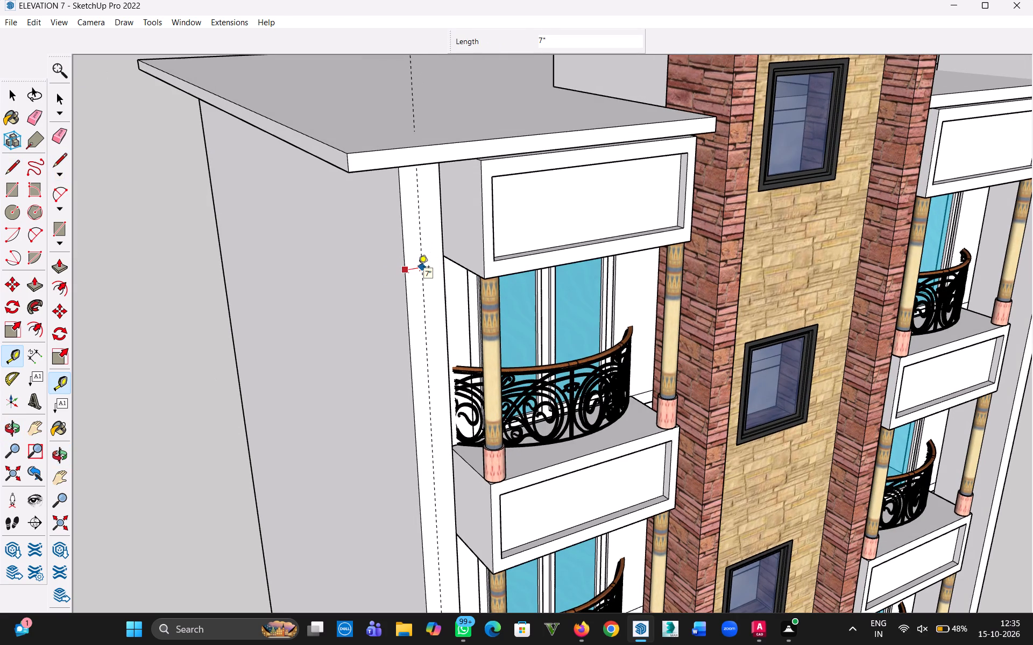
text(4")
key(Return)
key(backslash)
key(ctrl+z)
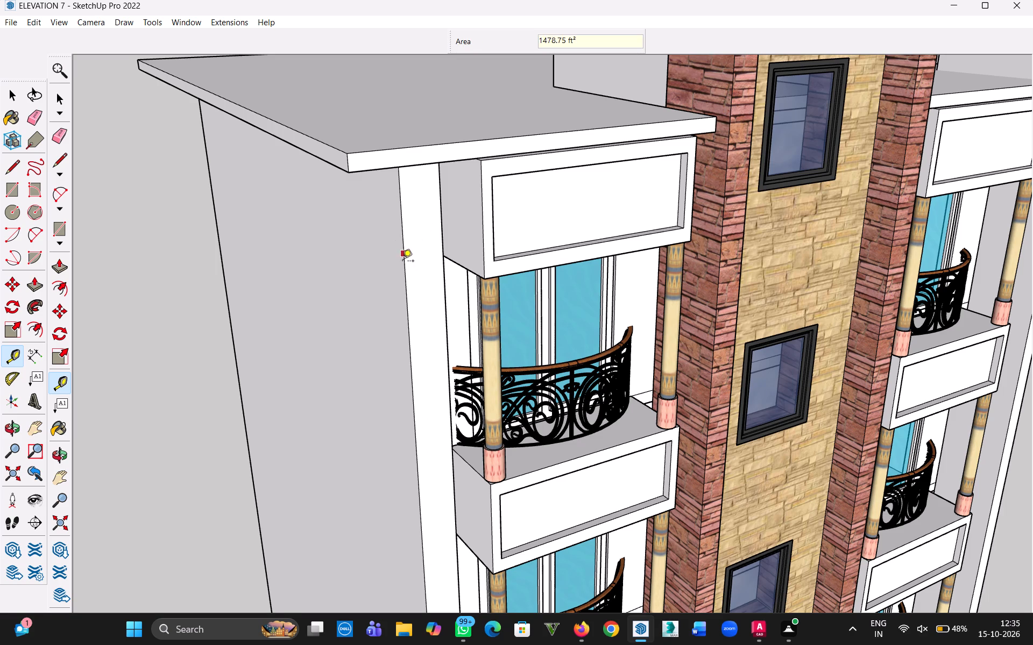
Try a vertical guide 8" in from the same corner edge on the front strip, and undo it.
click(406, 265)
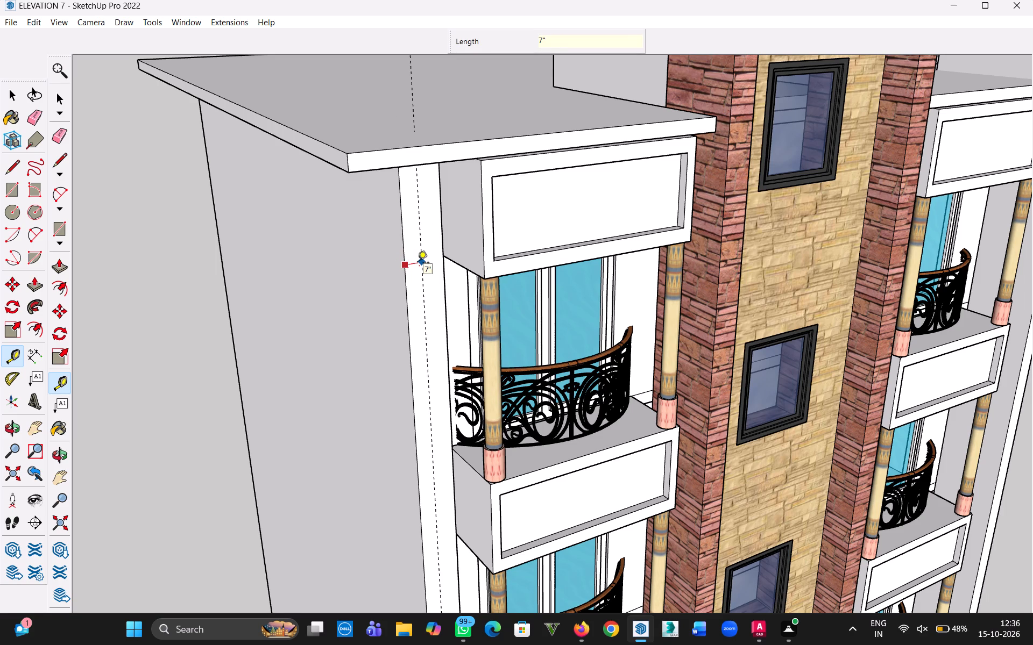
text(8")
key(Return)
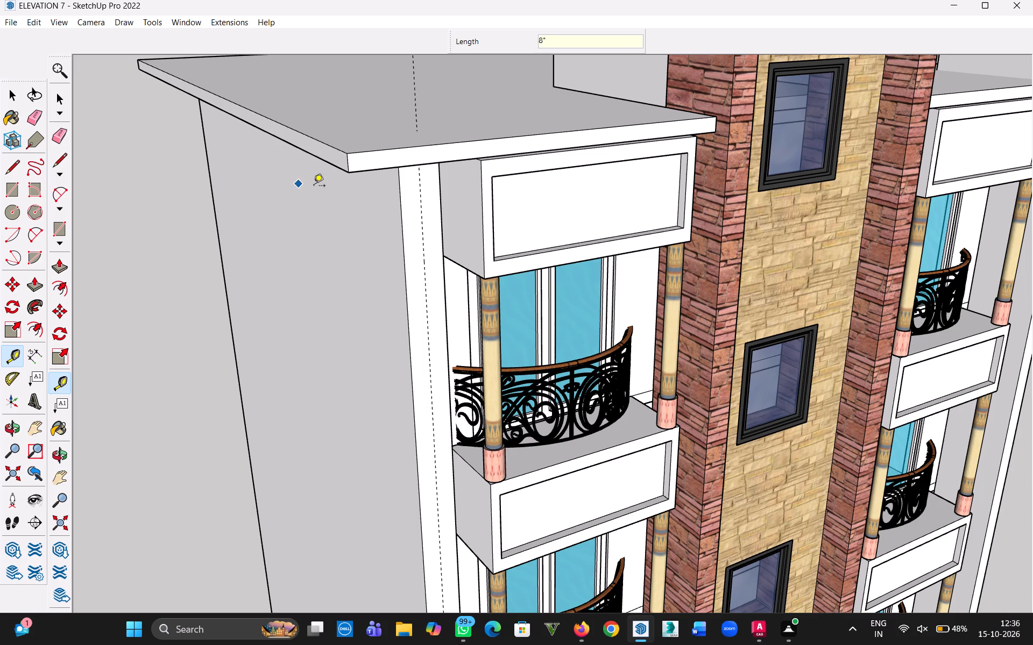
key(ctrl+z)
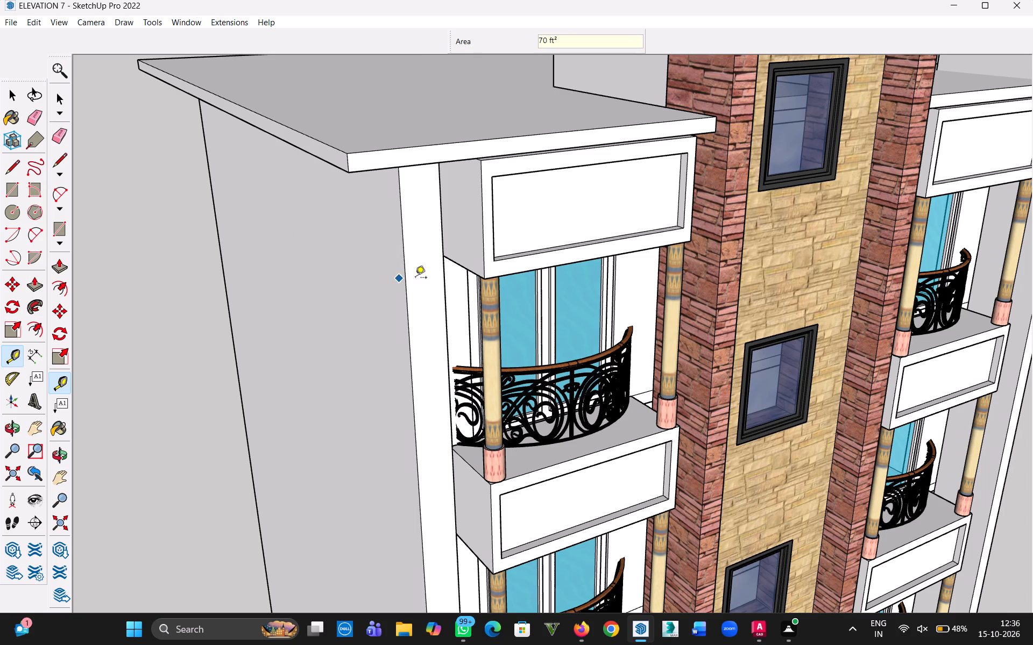
Place a vertical guide 6" in from the building's corner edge on the front strip beside the balconies.
click(406, 277)
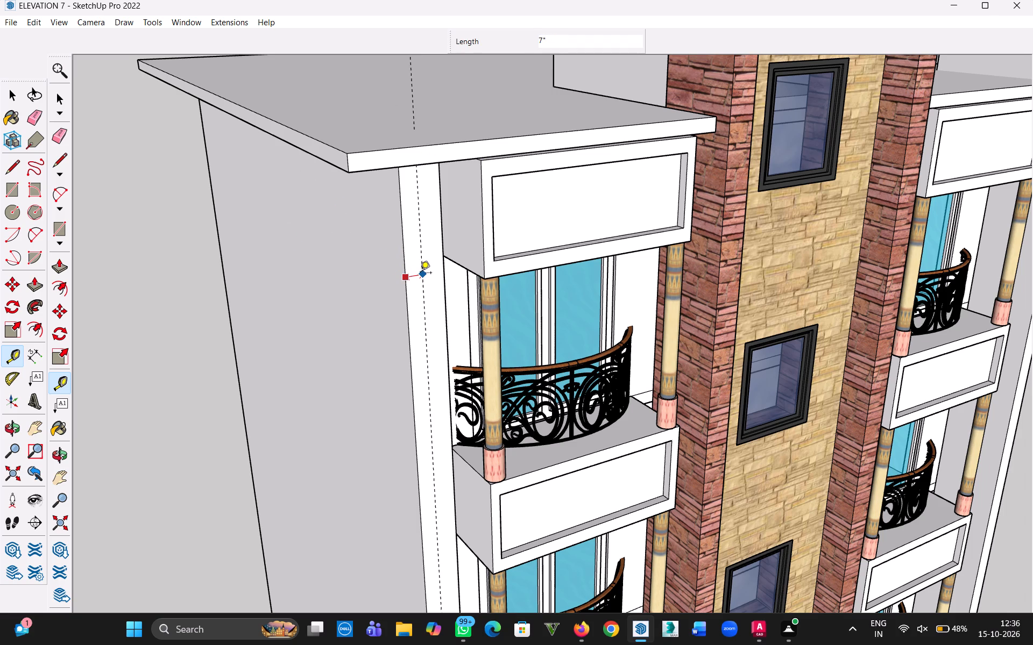
text(6")
key(Return)
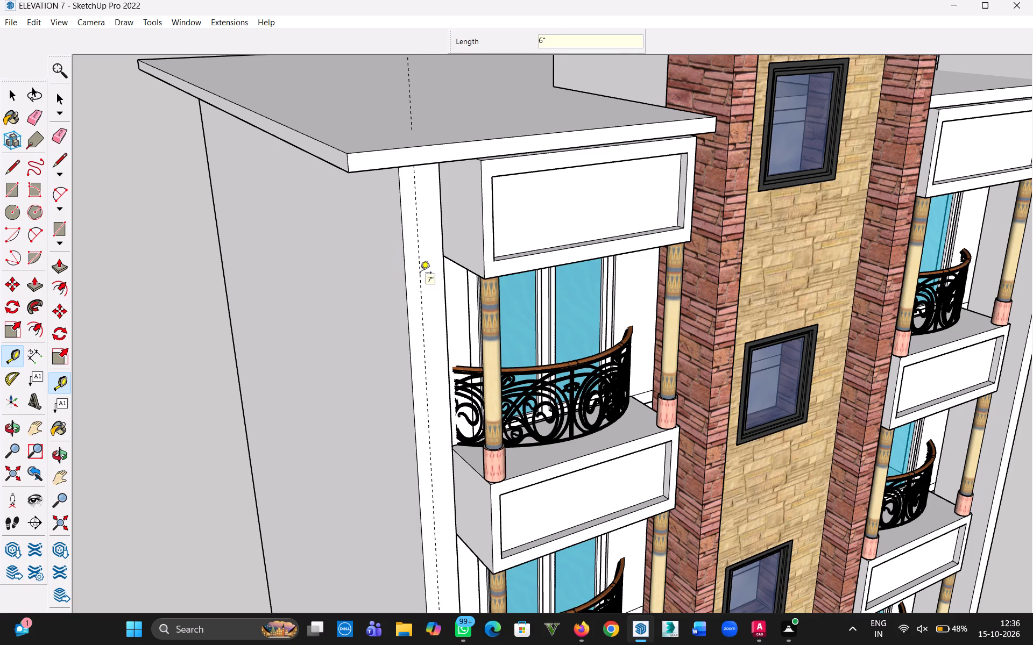
Place a vertical guide on the side wall 1'4" back from the building's front corner edge.
click(407, 303)
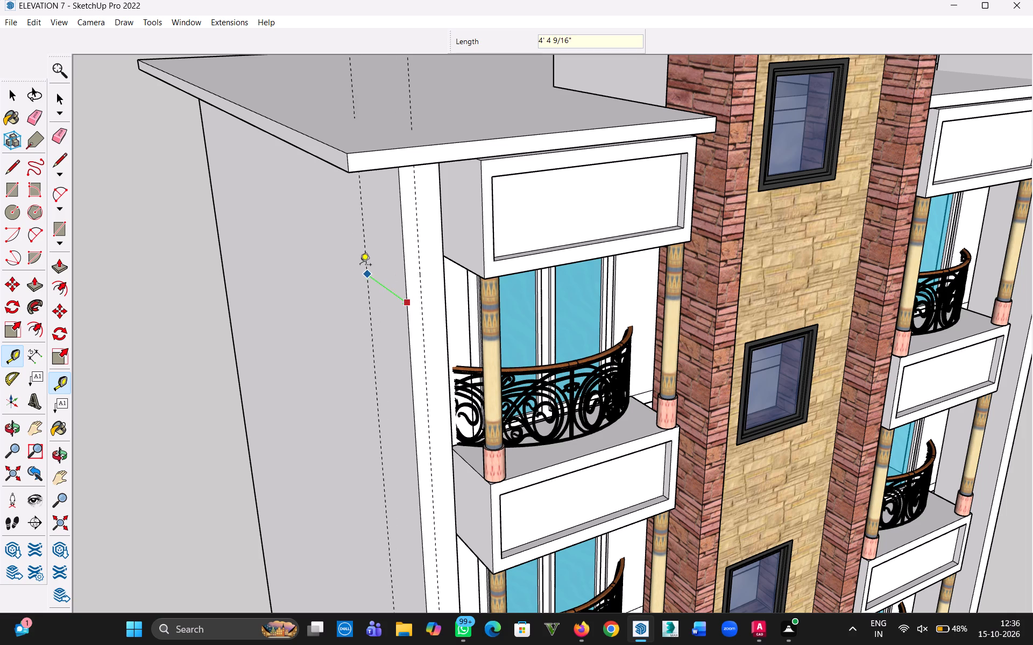
key(1)
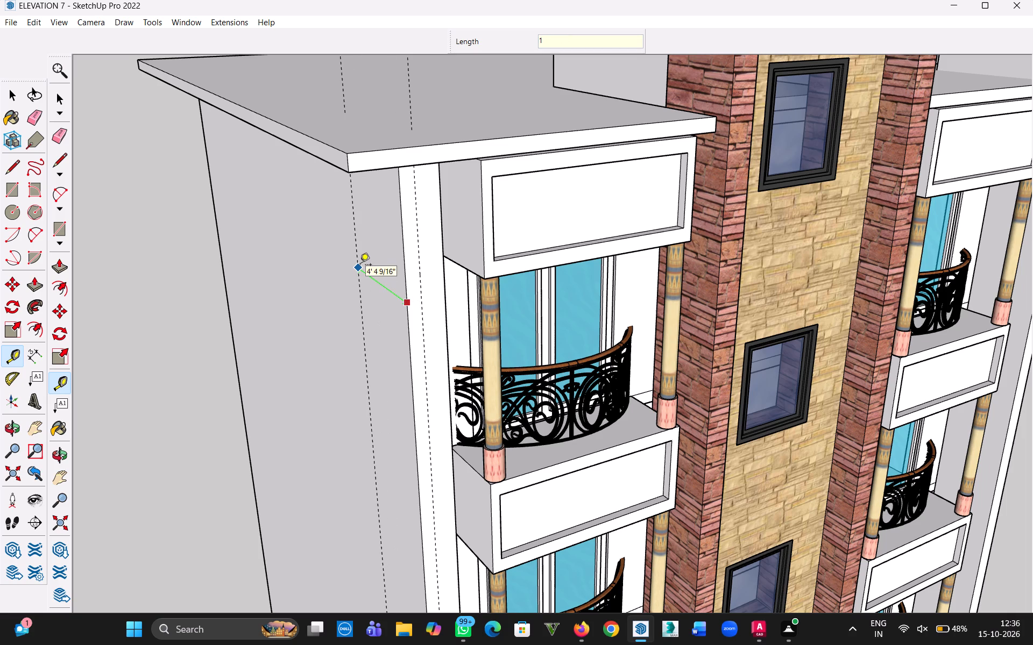
key(BackSpace)
key(1)
text('4")
key(Return)
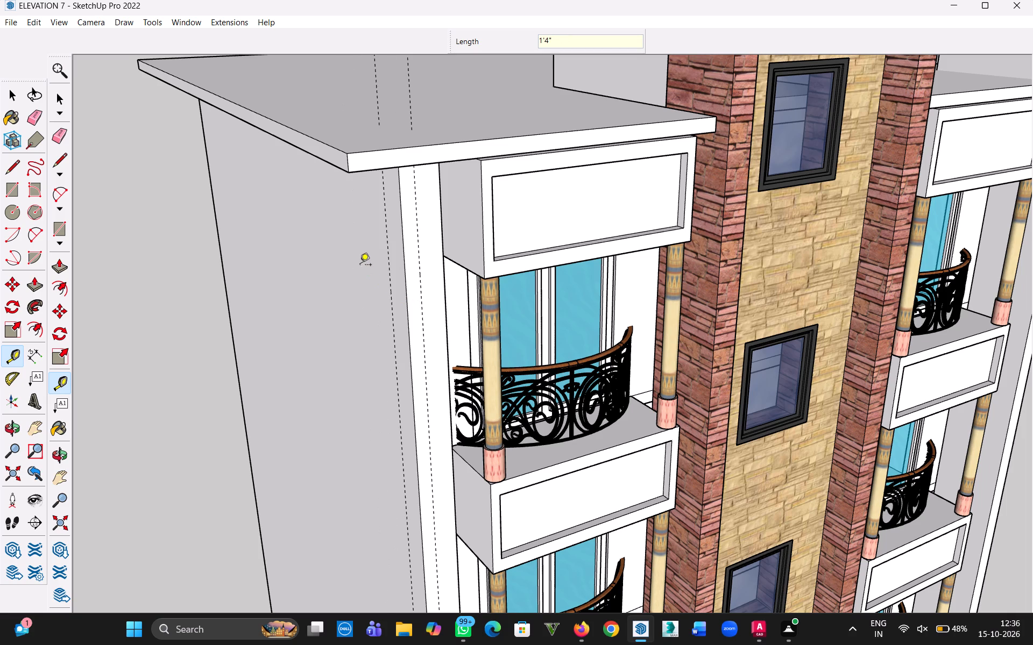
Draw block outline lines below the roof: 6" across the front strip, 1'4" along the side wall, down the side guide, and back to the corner edge.
middle_drag(346, 298, 448, 249)
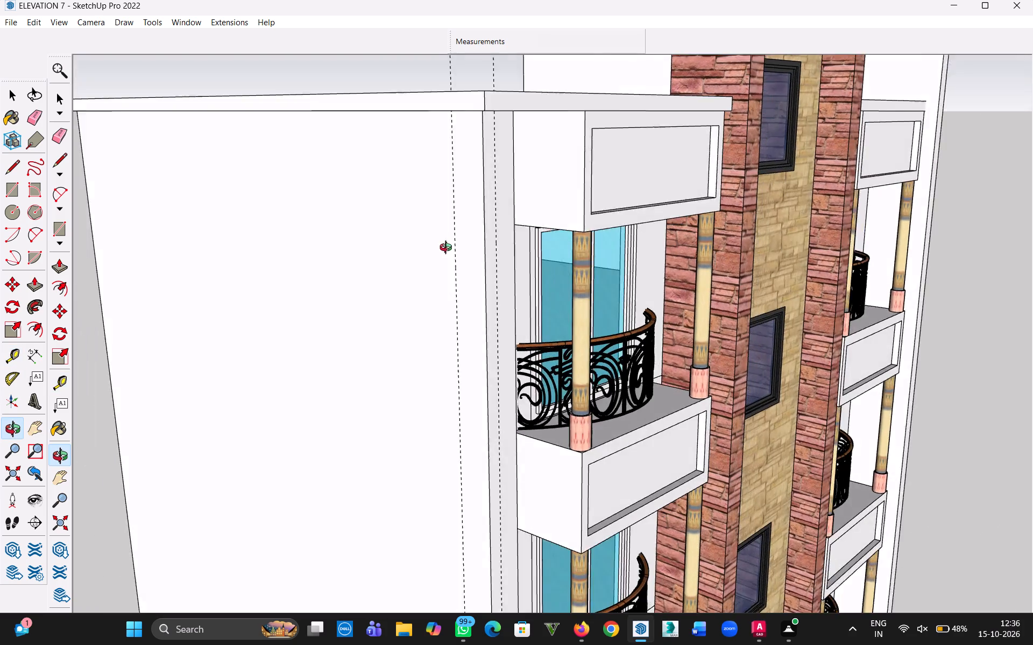
middle_drag(448, 249, 389, 234)
click(12, 92)
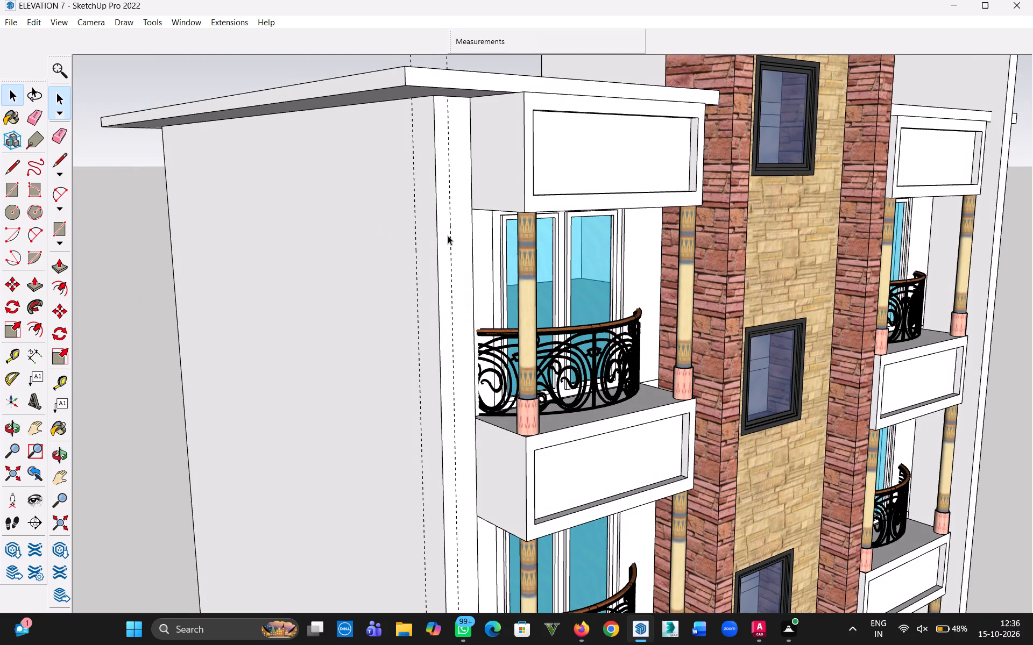
middle_drag(454, 162, 407, 198)
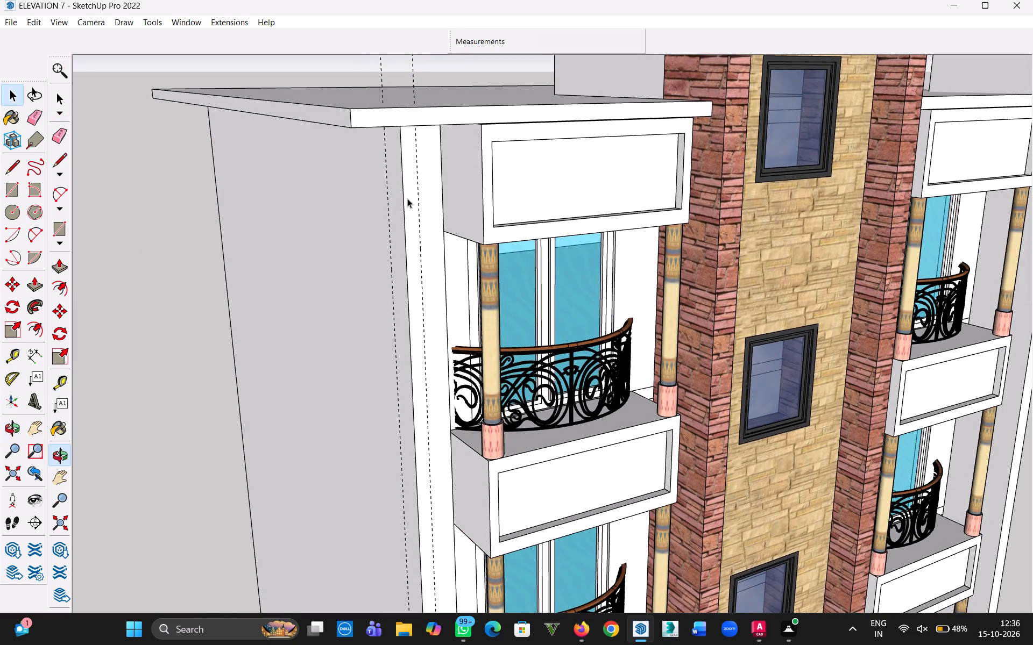
key(l)
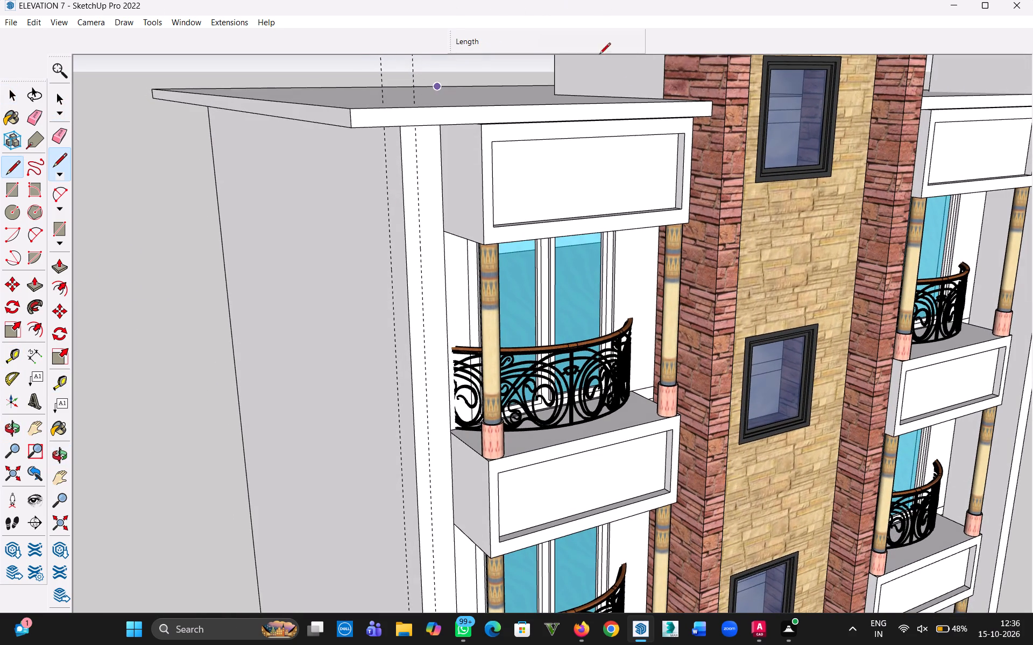
click(417, 199)
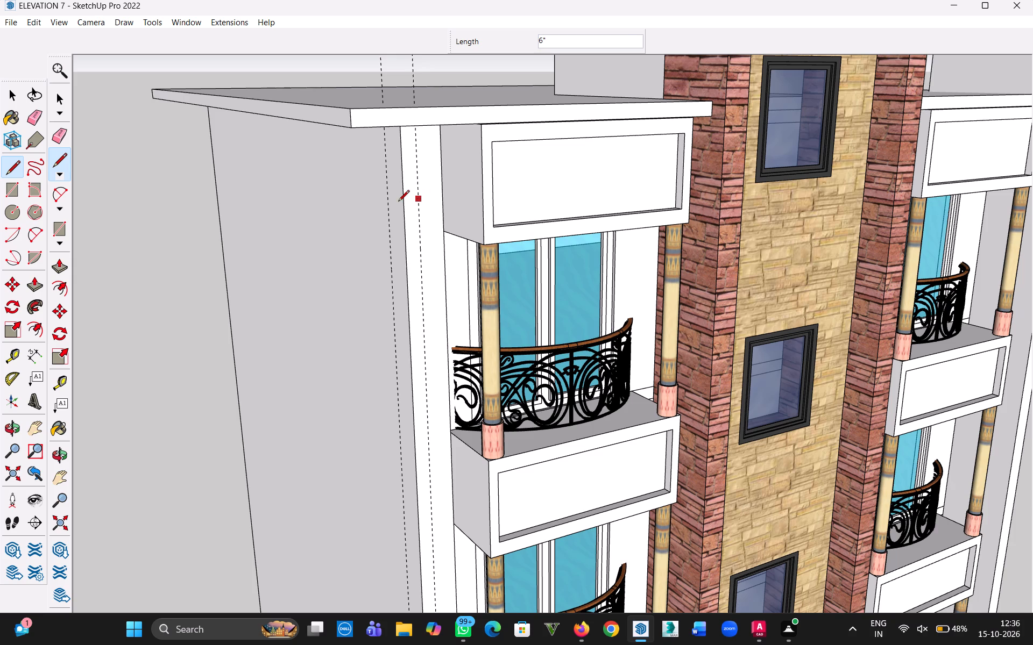
click(402, 203)
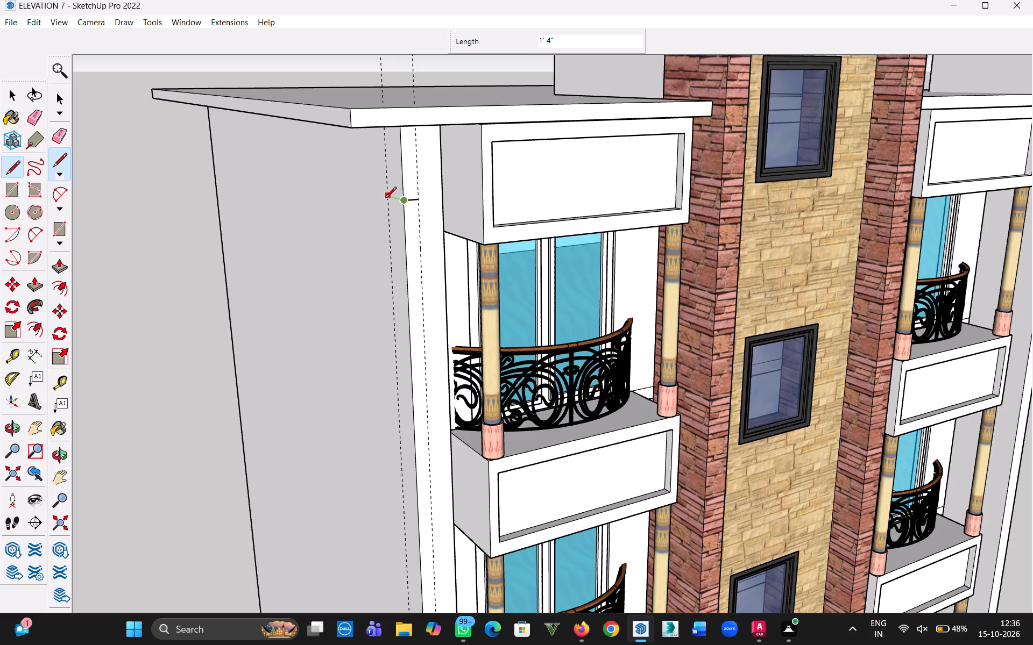
click(385, 199)
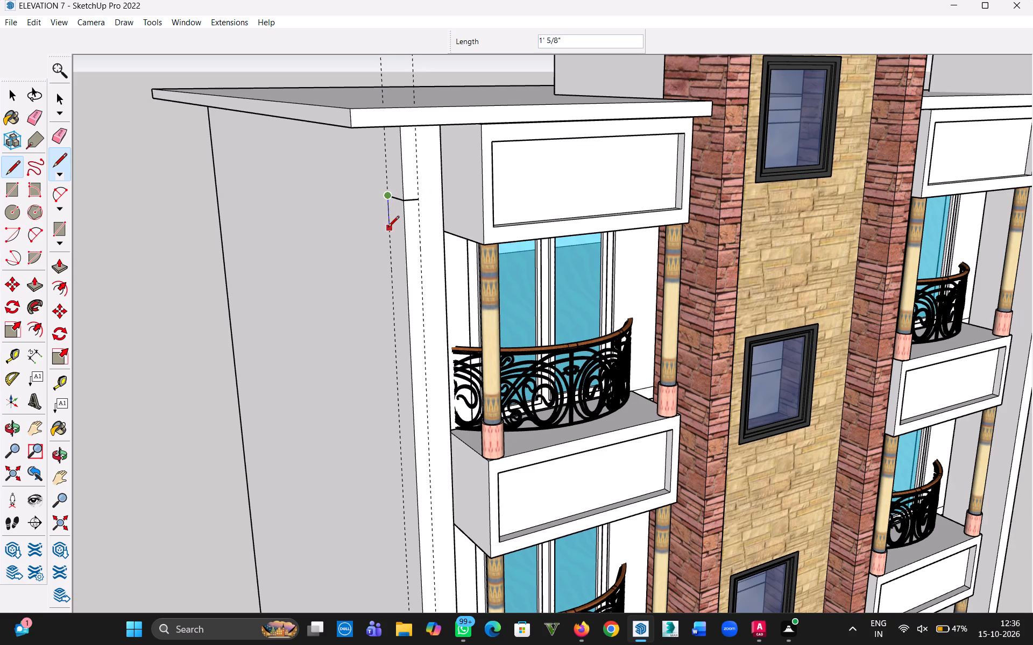
click(388, 239)
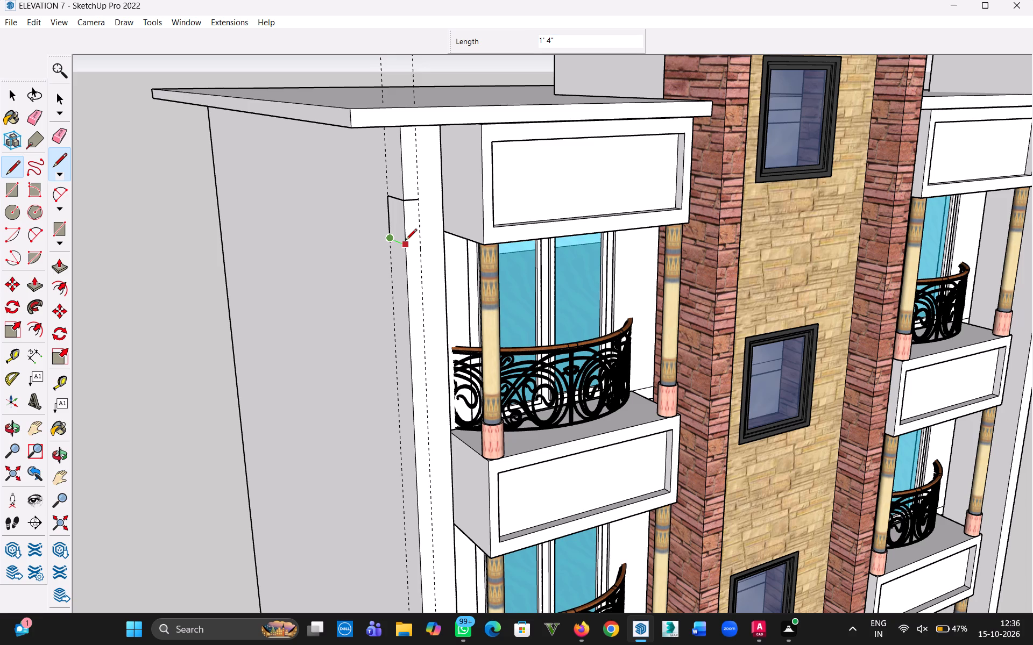
click(406, 241)
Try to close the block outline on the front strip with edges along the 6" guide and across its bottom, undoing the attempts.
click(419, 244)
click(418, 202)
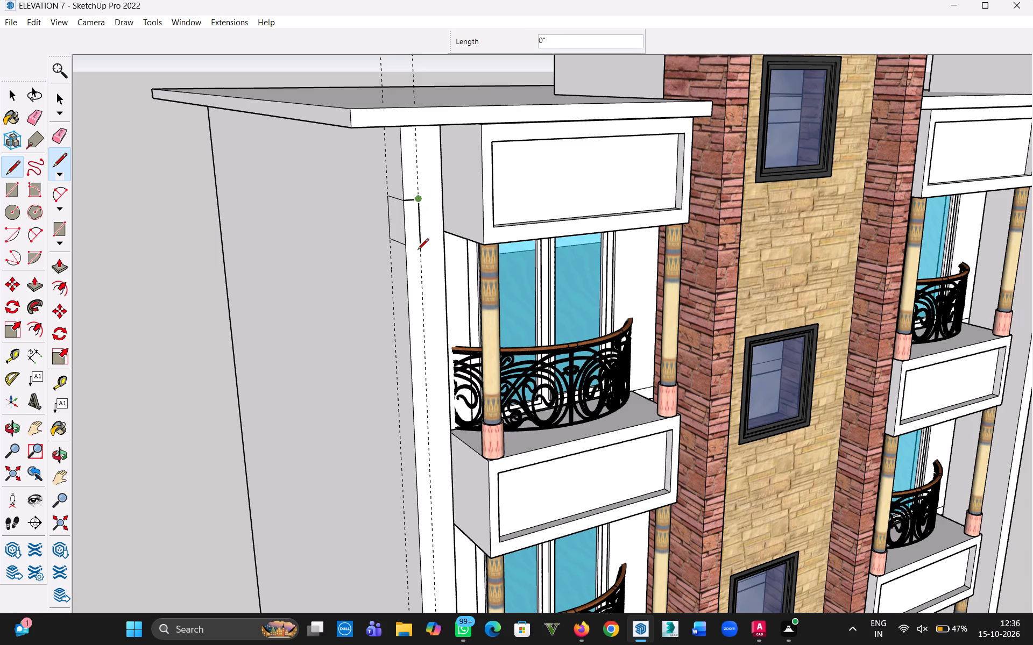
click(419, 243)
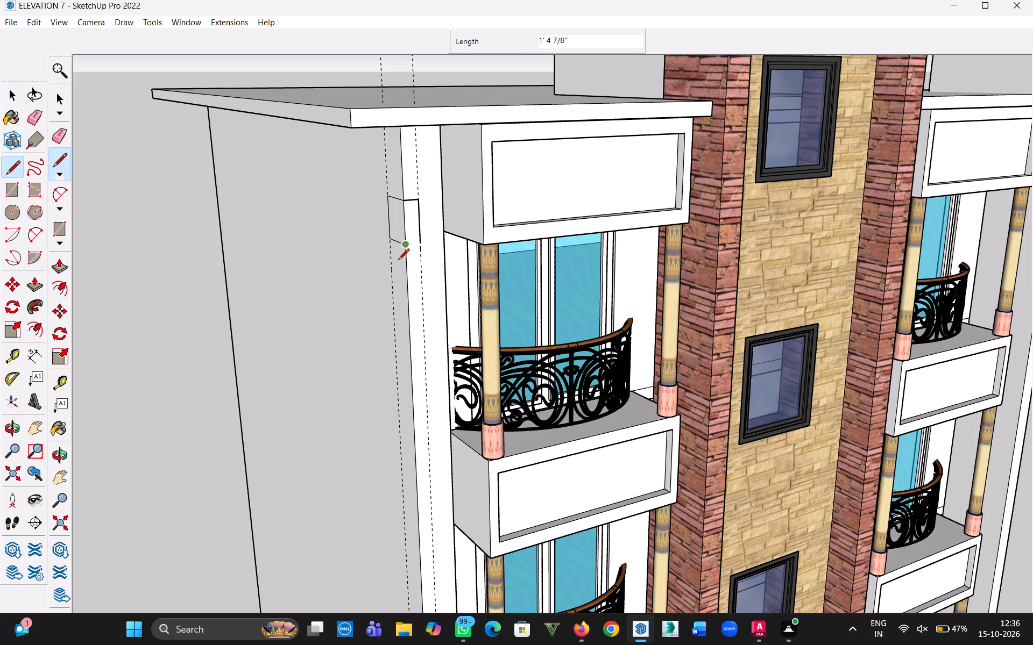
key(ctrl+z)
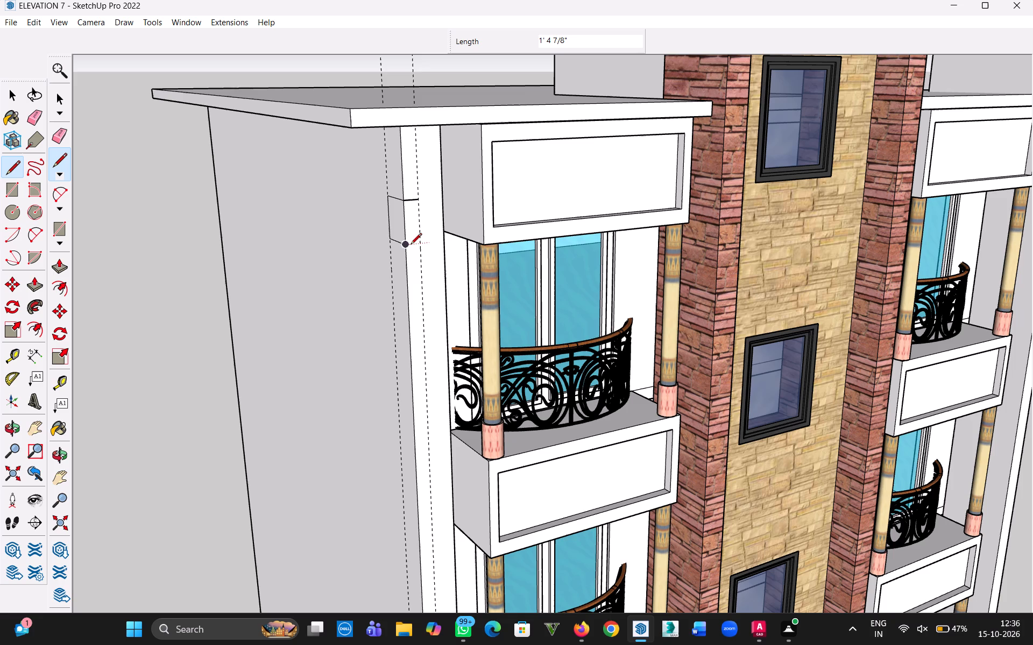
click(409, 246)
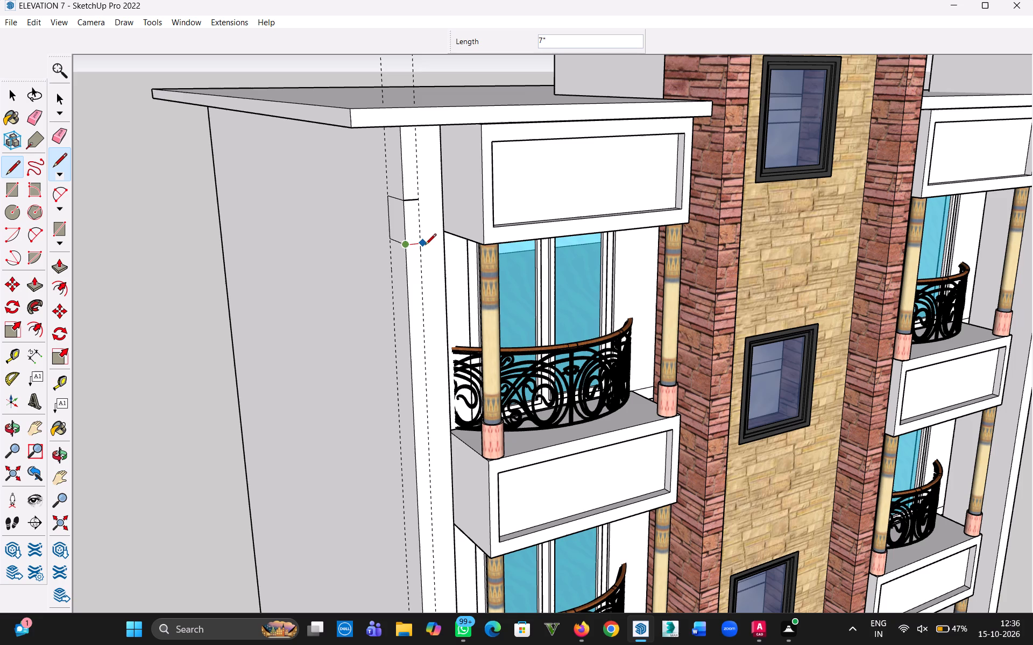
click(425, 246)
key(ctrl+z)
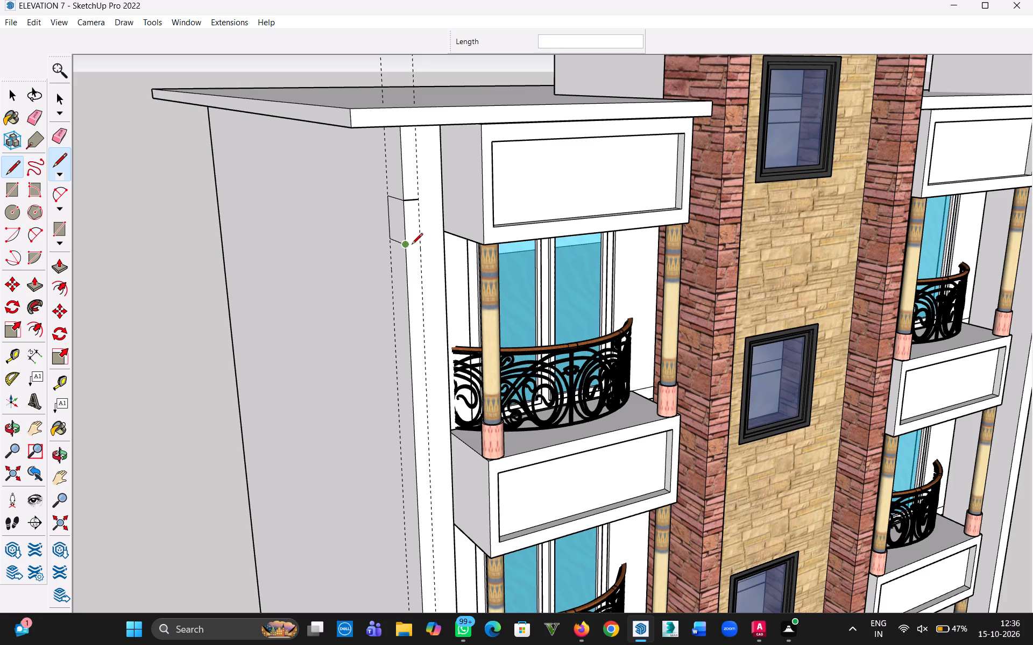
Close the block outline on the front strip with a 6" bottom edge and a 1'4 7/8" edge up the guide.
click(408, 245)
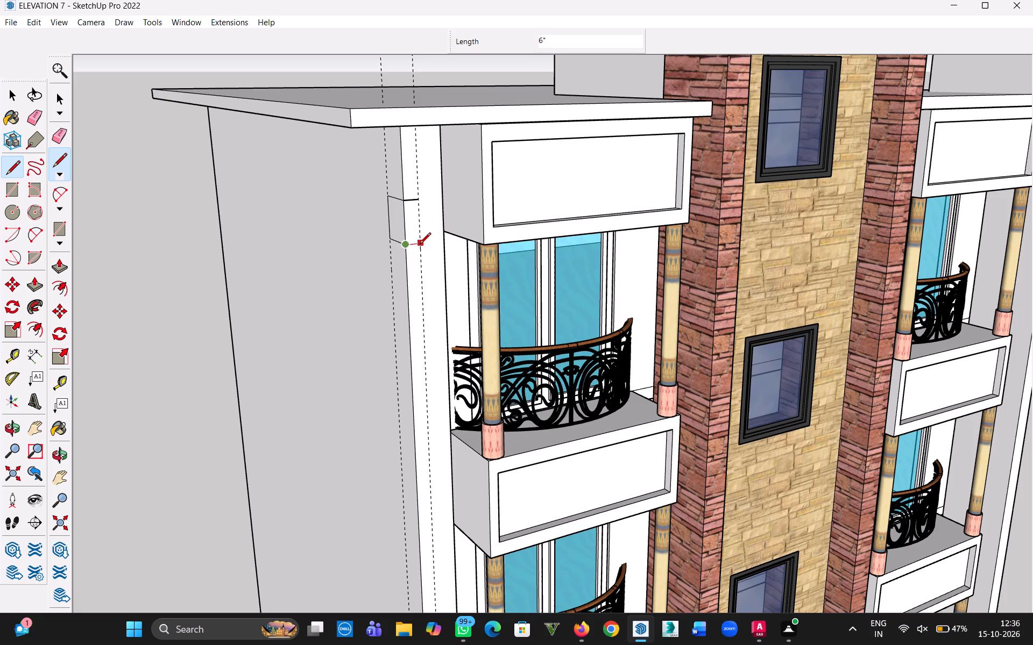
click(420, 245)
click(419, 200)
click(15, 95)
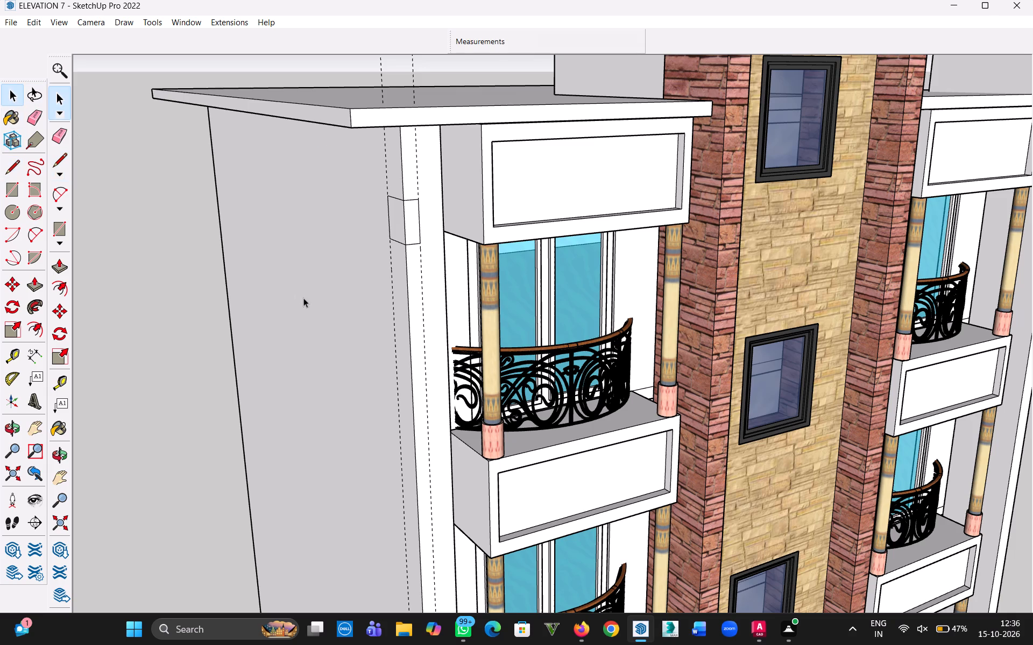
click(303, 298)
click(60, 214)
click(173, 193)
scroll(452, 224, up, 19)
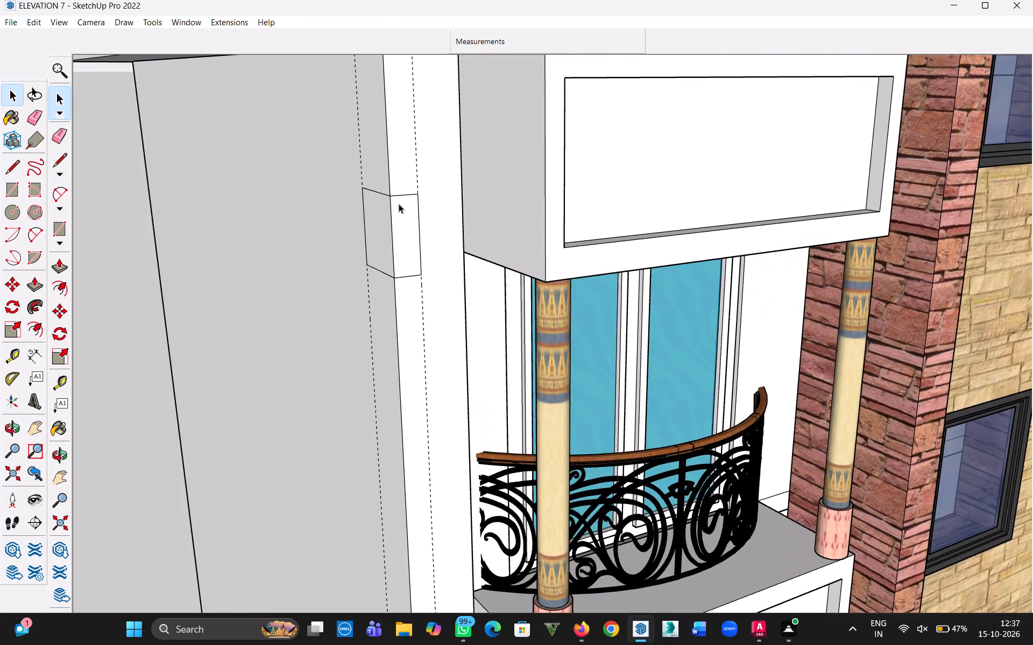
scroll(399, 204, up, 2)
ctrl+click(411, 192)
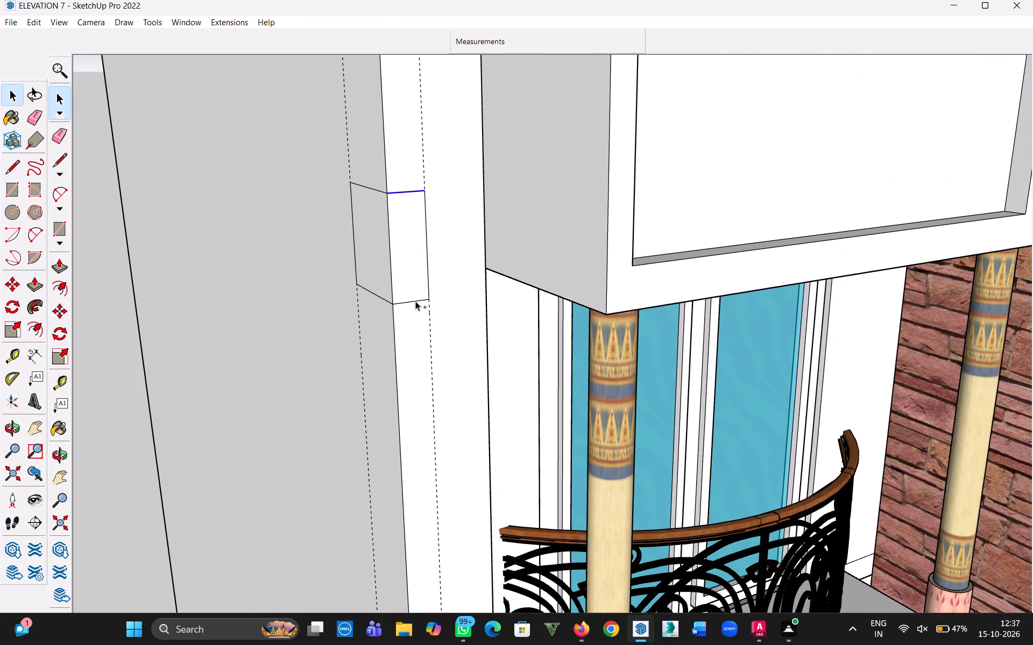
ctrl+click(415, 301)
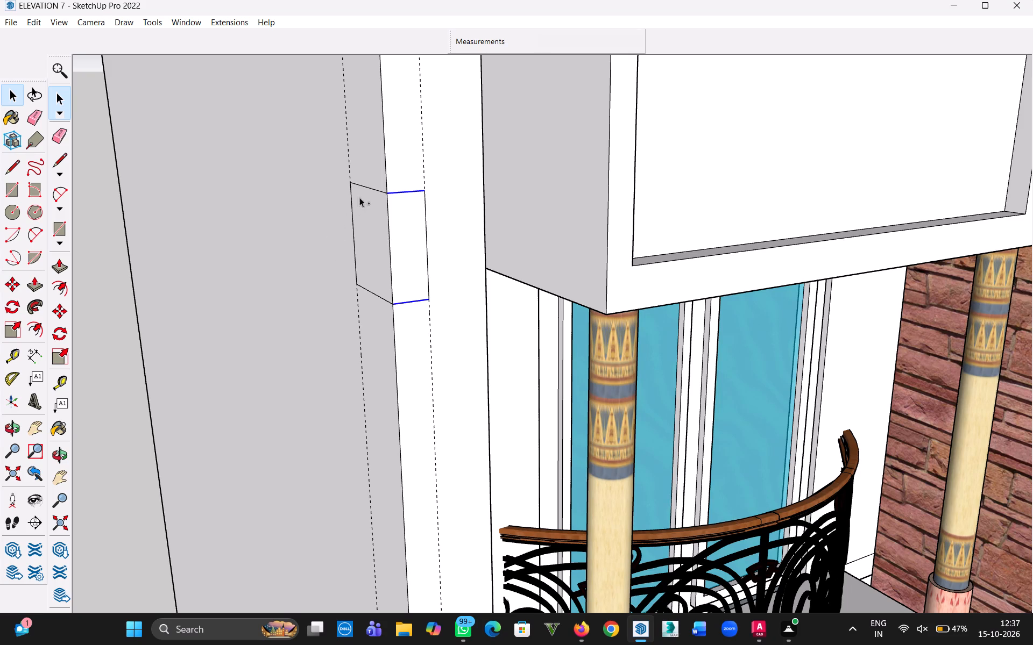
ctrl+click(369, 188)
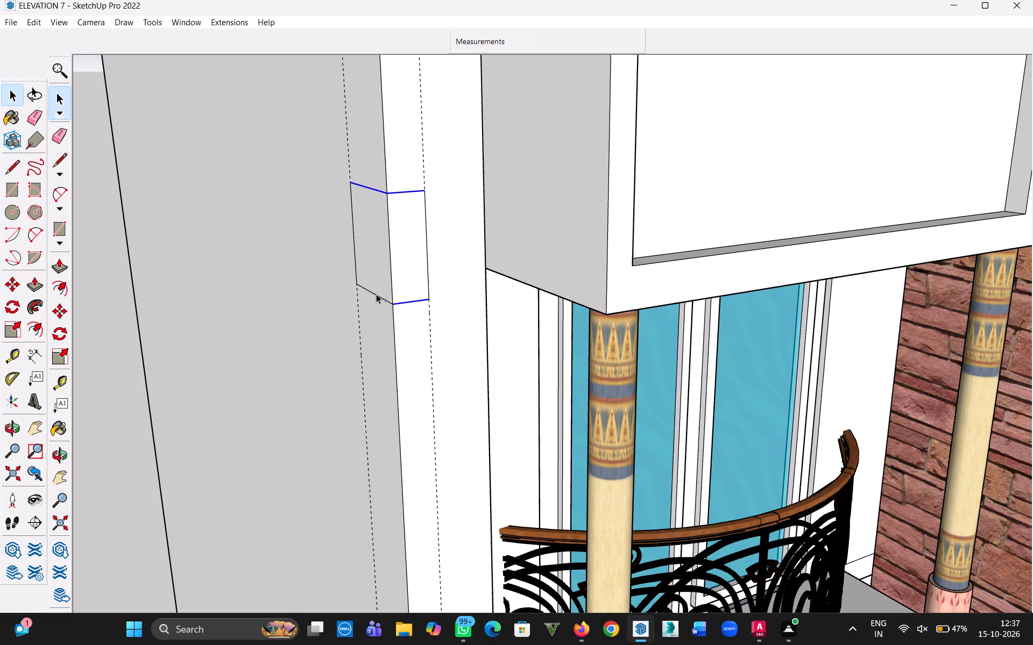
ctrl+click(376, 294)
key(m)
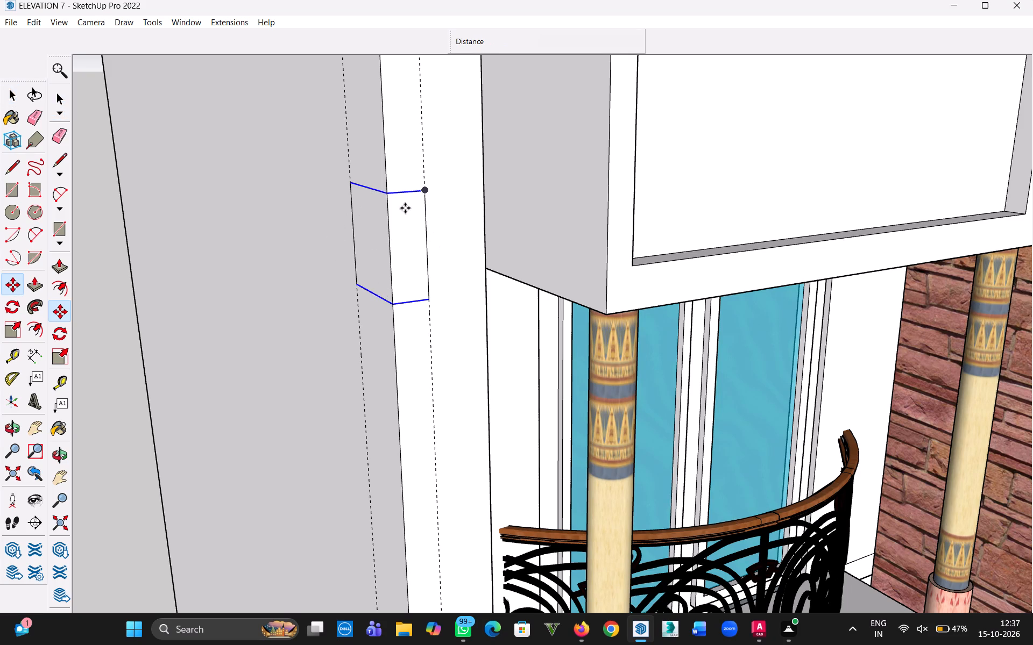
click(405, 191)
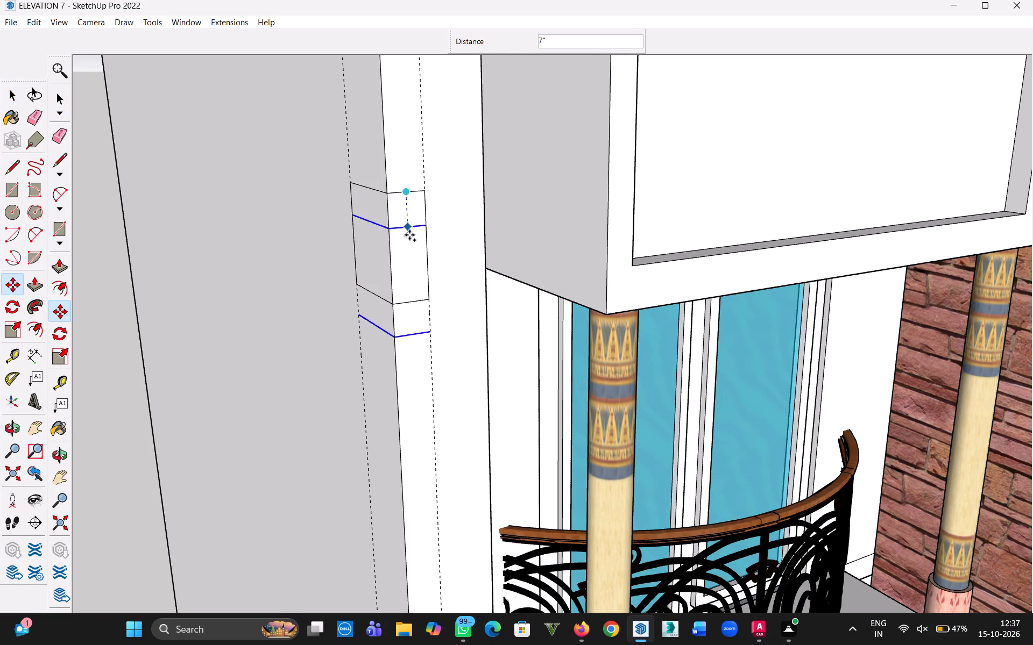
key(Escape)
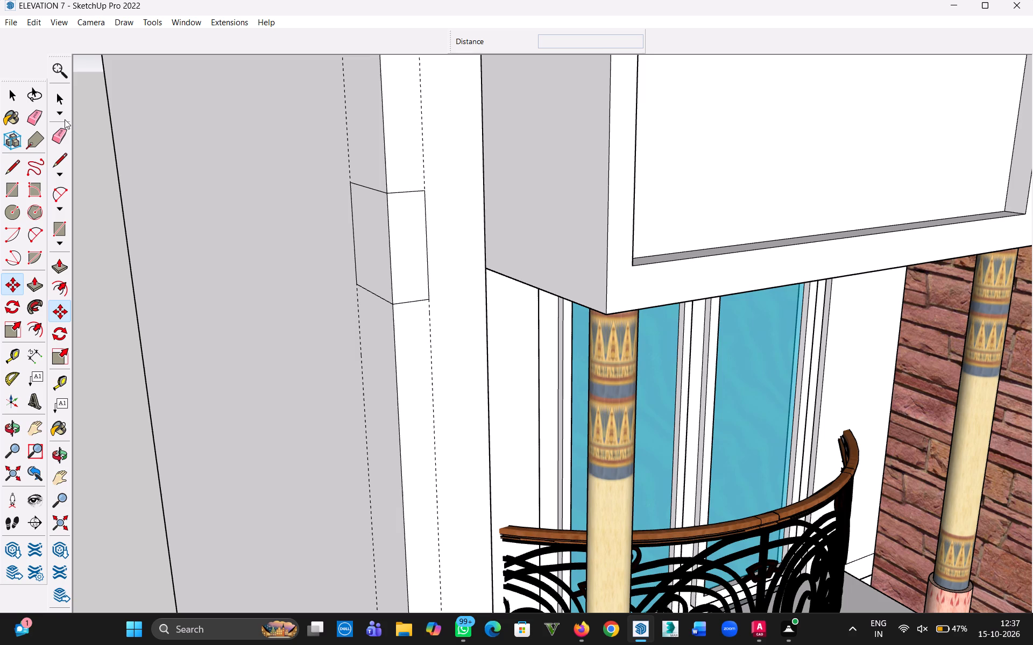
Copy the block outline's two top edges down 1'4 7/8" onto its bottom edges, divided into 6 equal spaces.
click(15, 92)
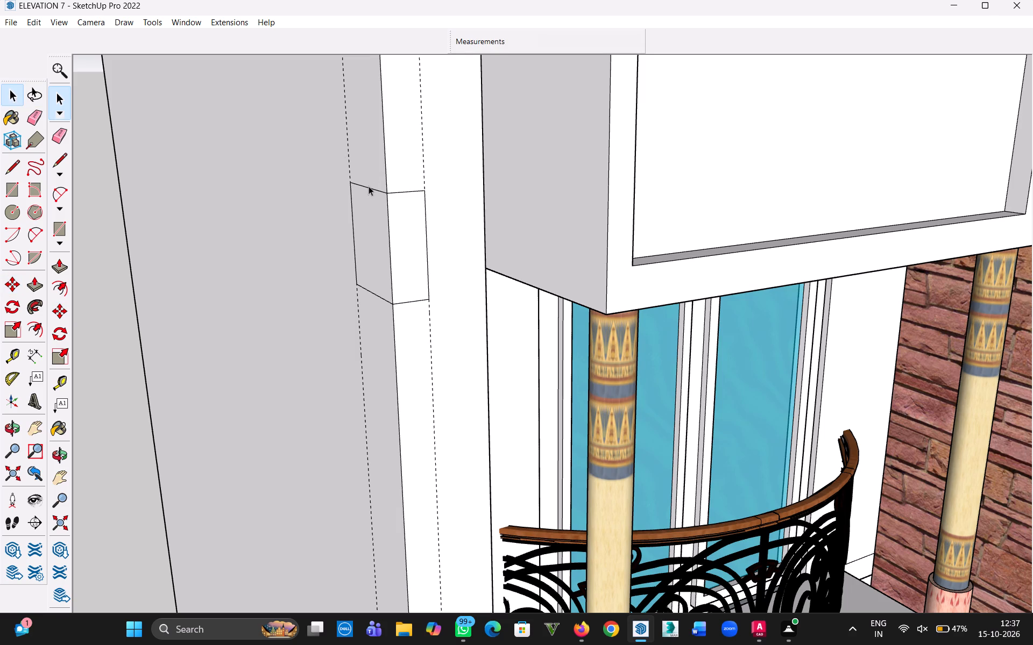
click(369, 186)
click(403, 191)
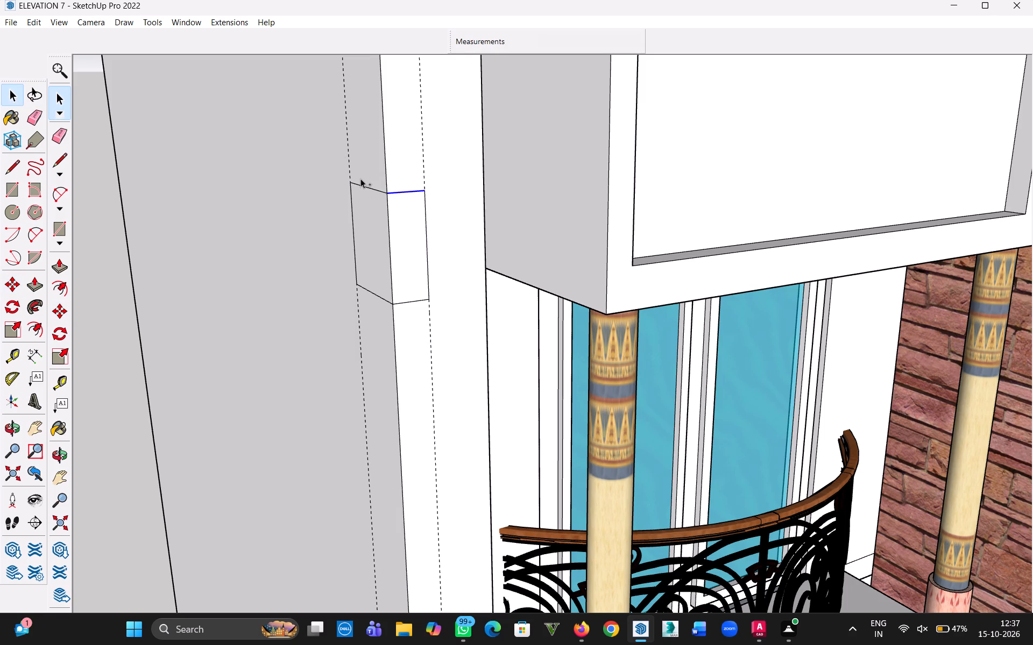
ctrl+click(364, 186)
key(m)
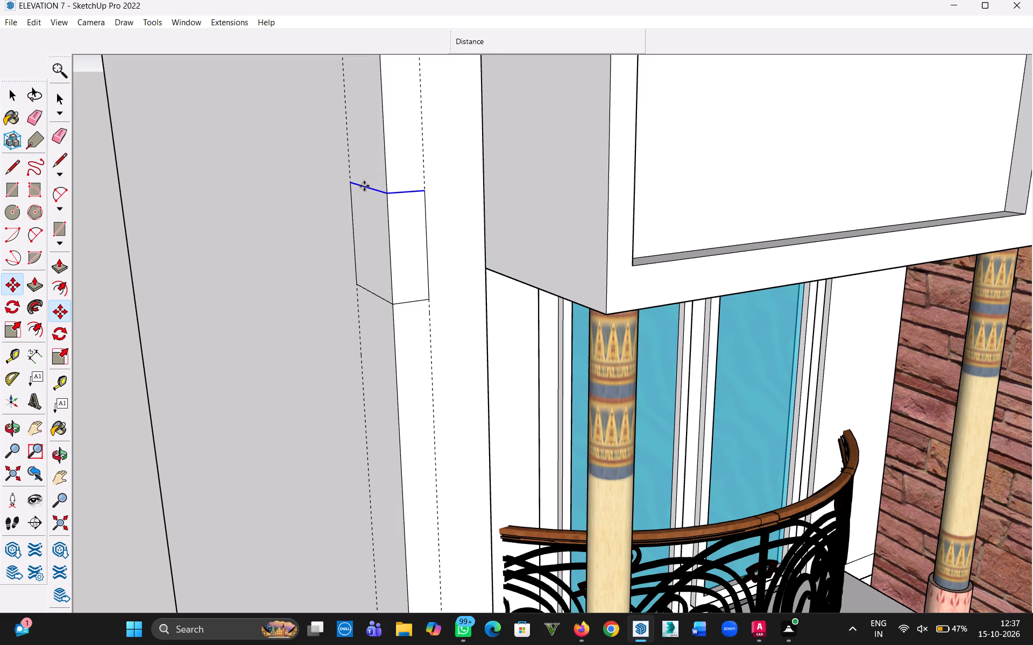
click(367, 188)
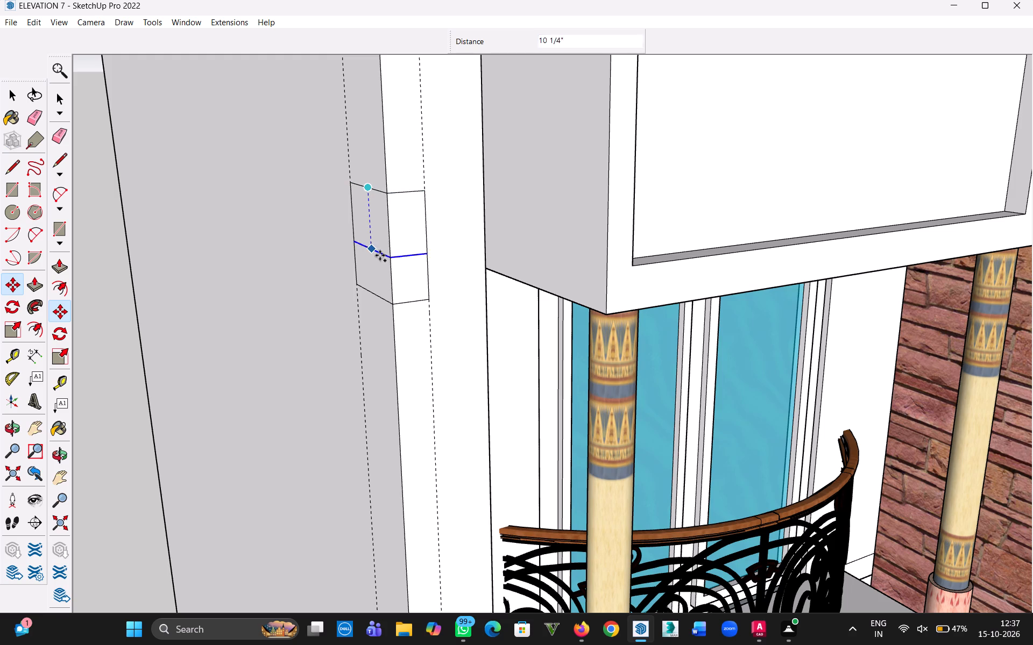
click(370, 291)
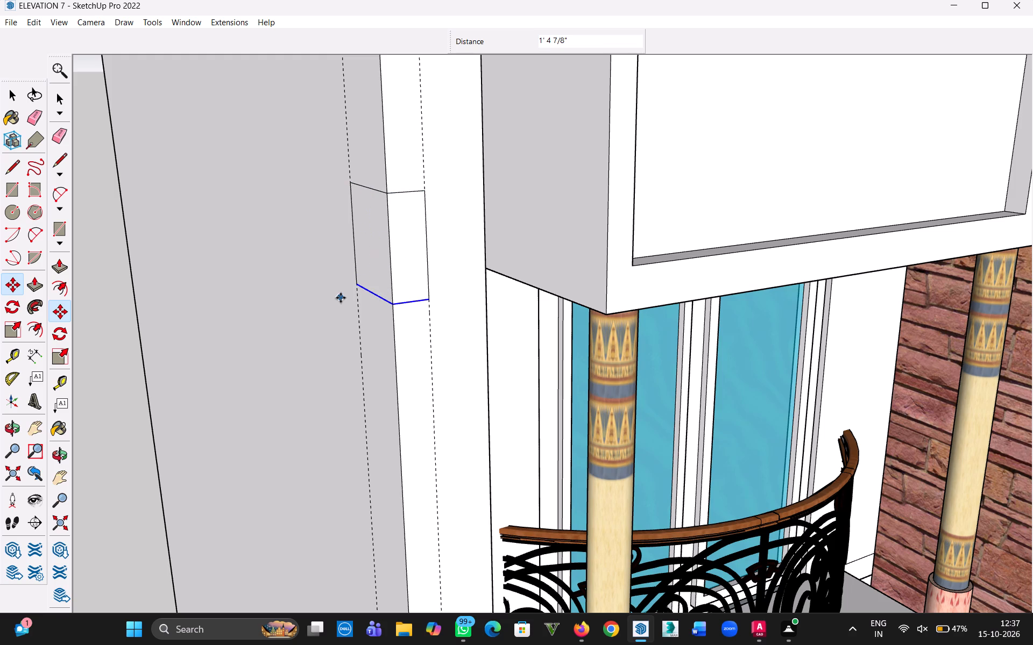
key(slash)
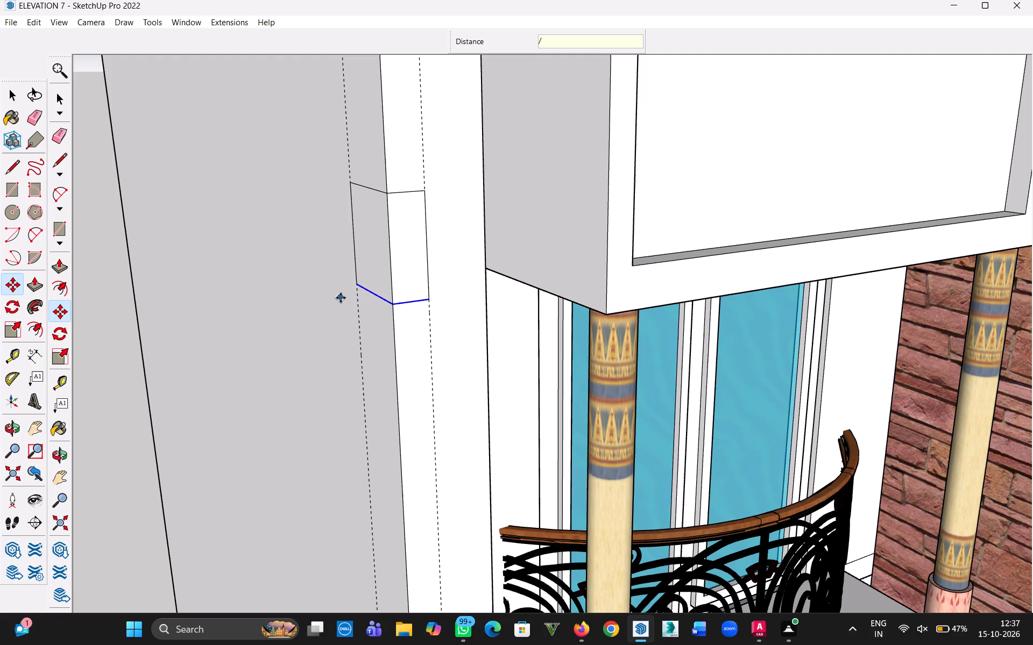
key(6)
key(Return)
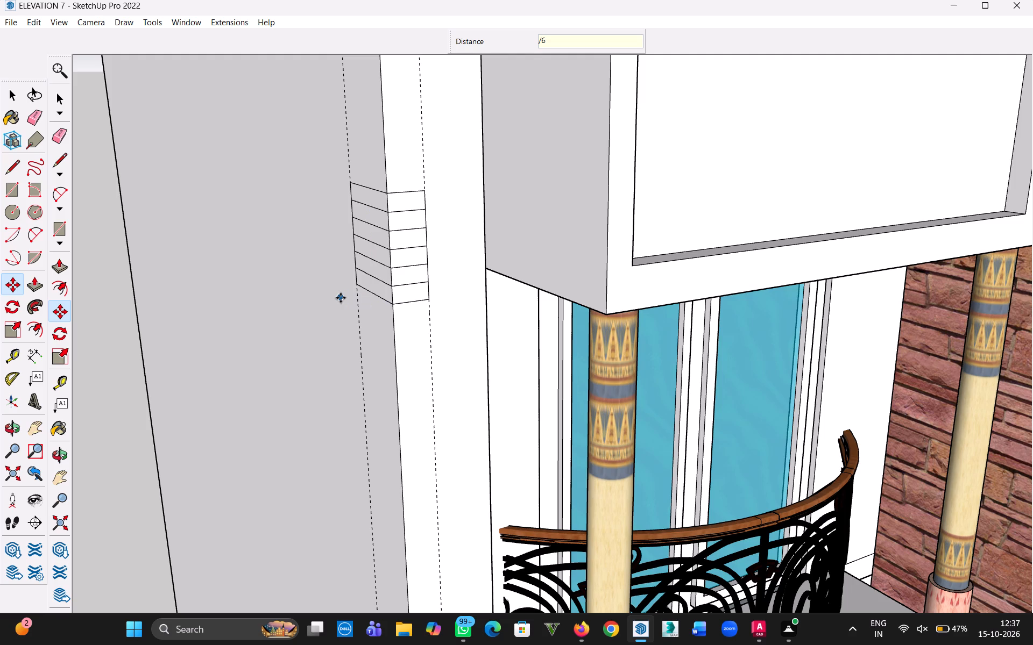
Set the division of the copied block edges to 12 equal spaces.
key(BackSpace)
key(slash)
text(12)
key(Return)
key(Return)
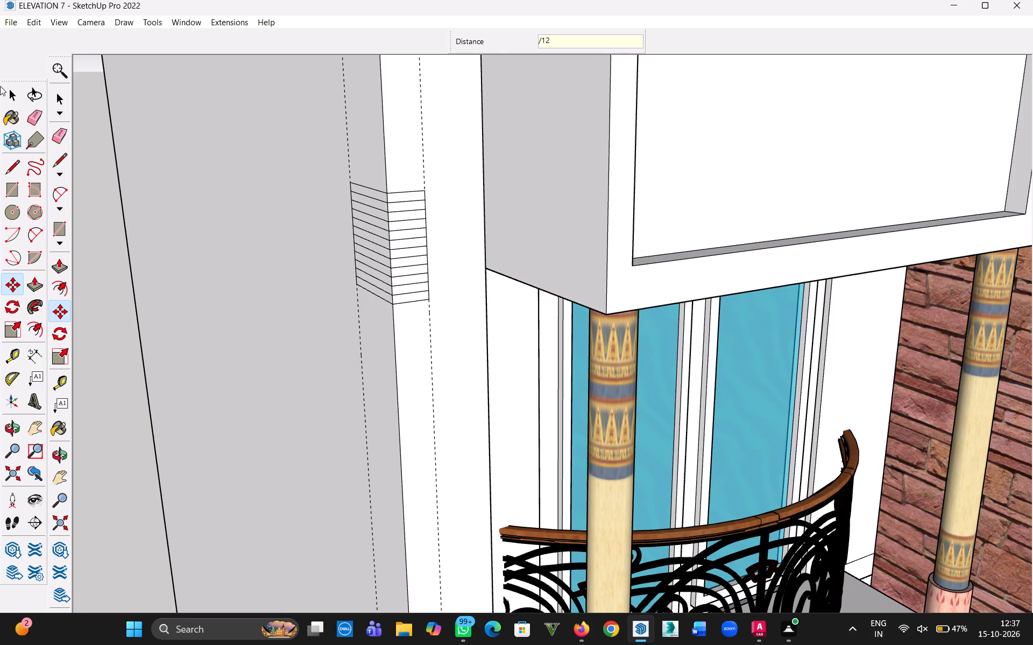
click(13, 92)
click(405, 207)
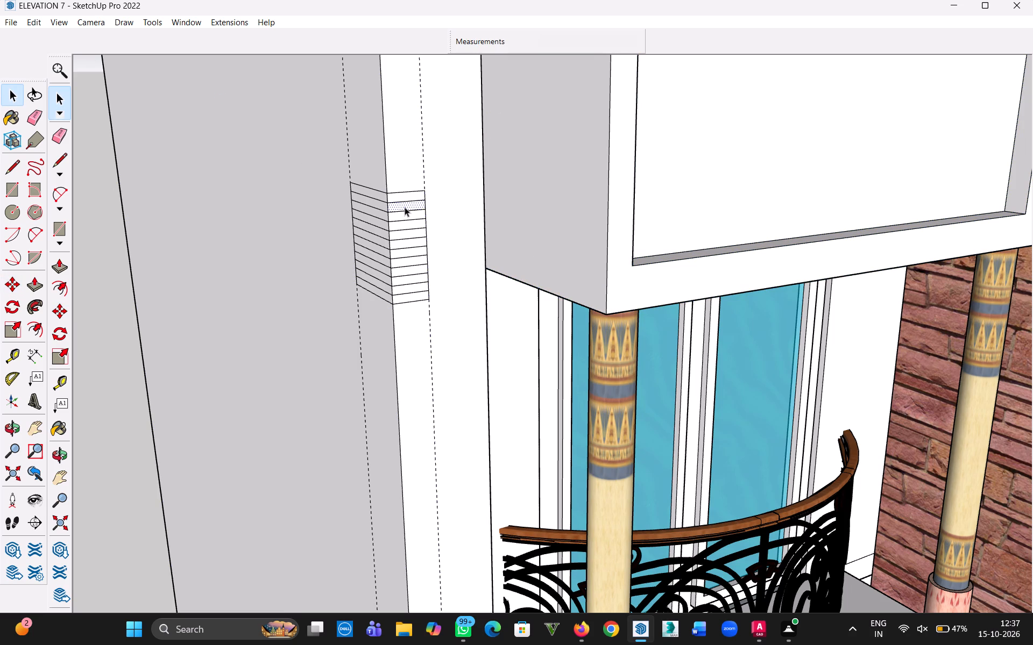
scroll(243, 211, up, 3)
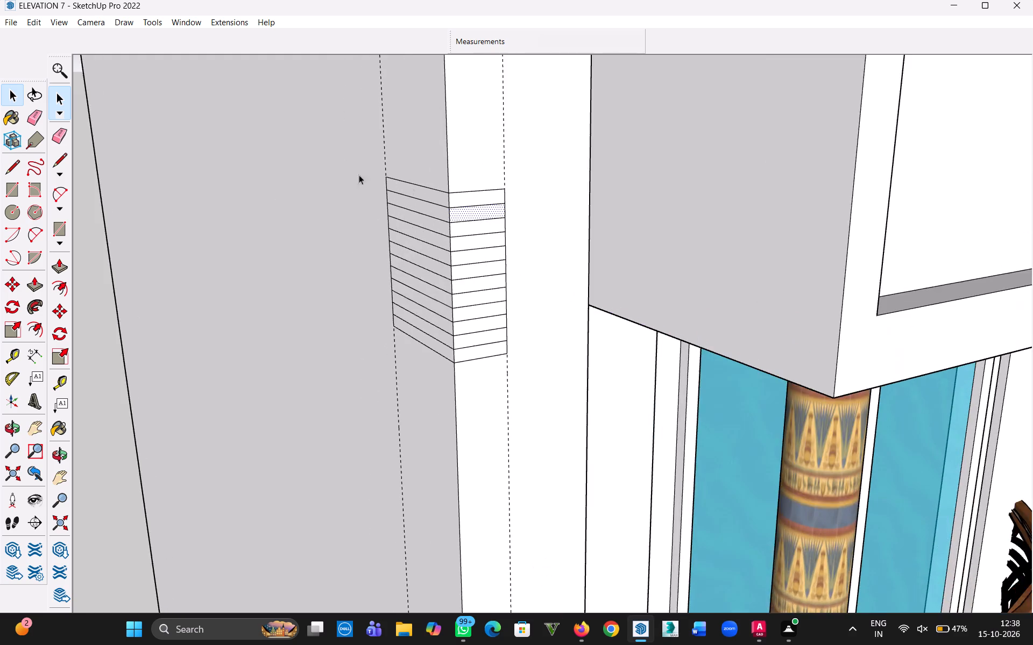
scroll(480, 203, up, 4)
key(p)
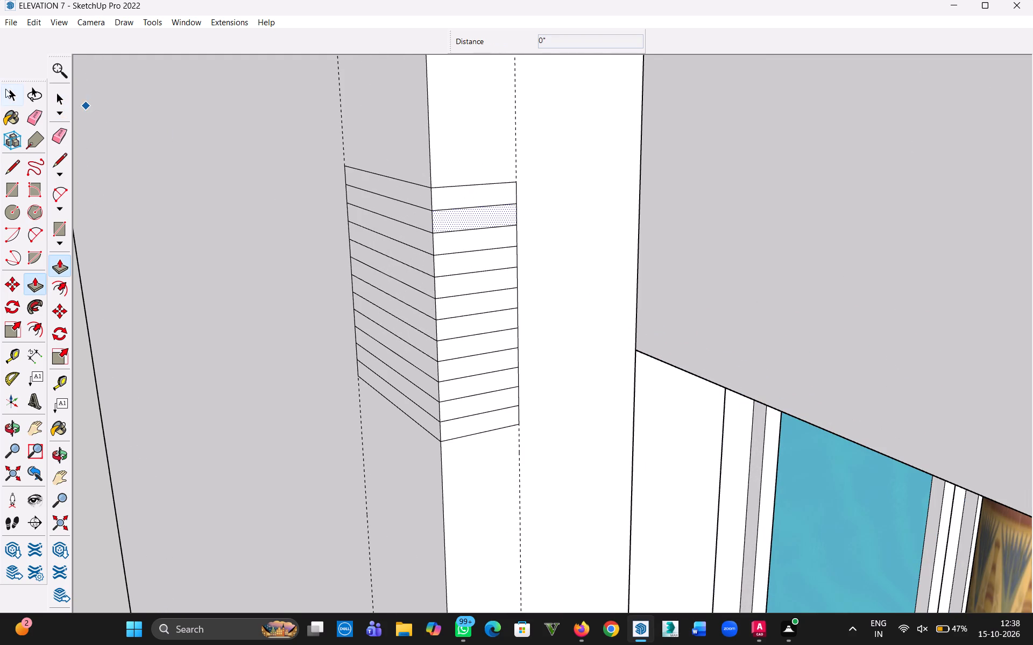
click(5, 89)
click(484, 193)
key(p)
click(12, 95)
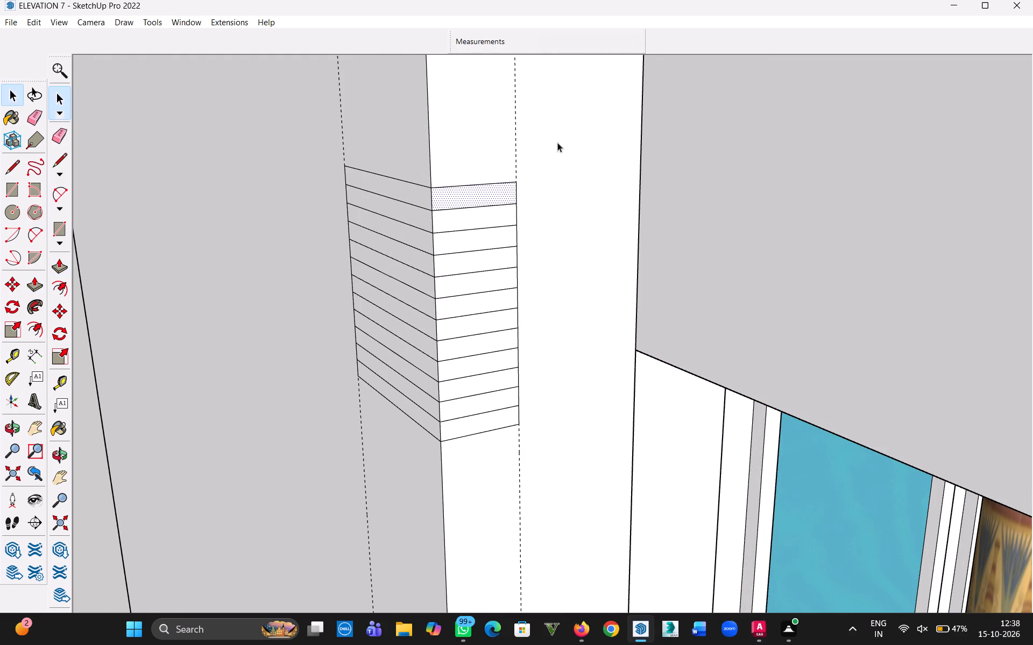
Group all the connected wall geometry, including the side wall, front strip and subdivided corner block.
click(636, 144)
triple_click(605, 149)
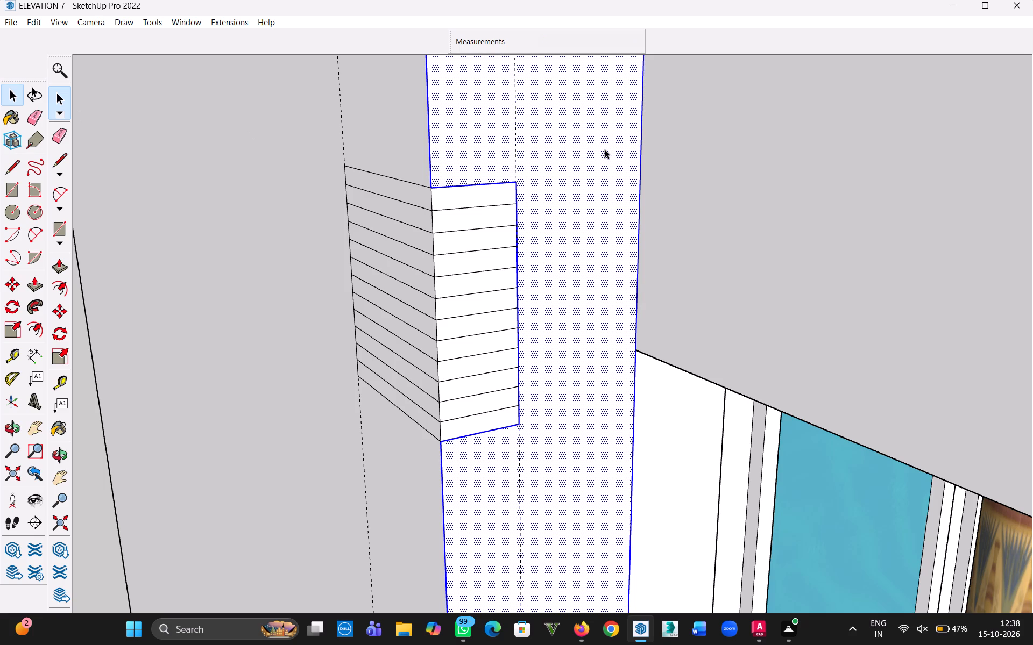
triple_click(583, 164)
right_click(583, 164)
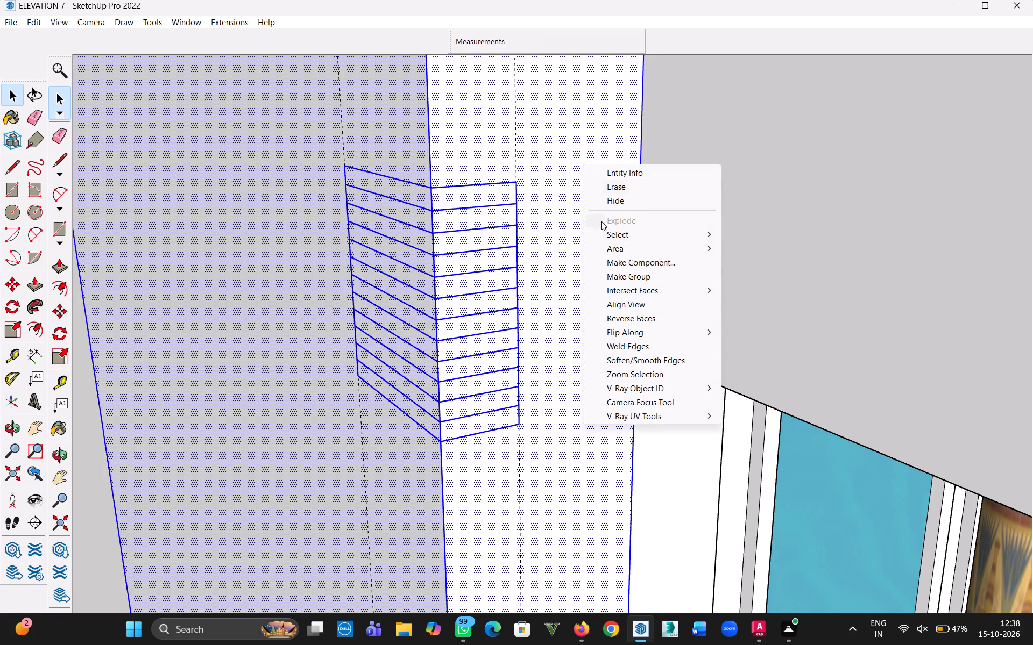
click(627, 273)
Inspect the extent of the grouped wall around the corner, side and rear below the roof slab.
middle_drag(452, 231, 477, 364)
scroll(476, 333, down, 13)
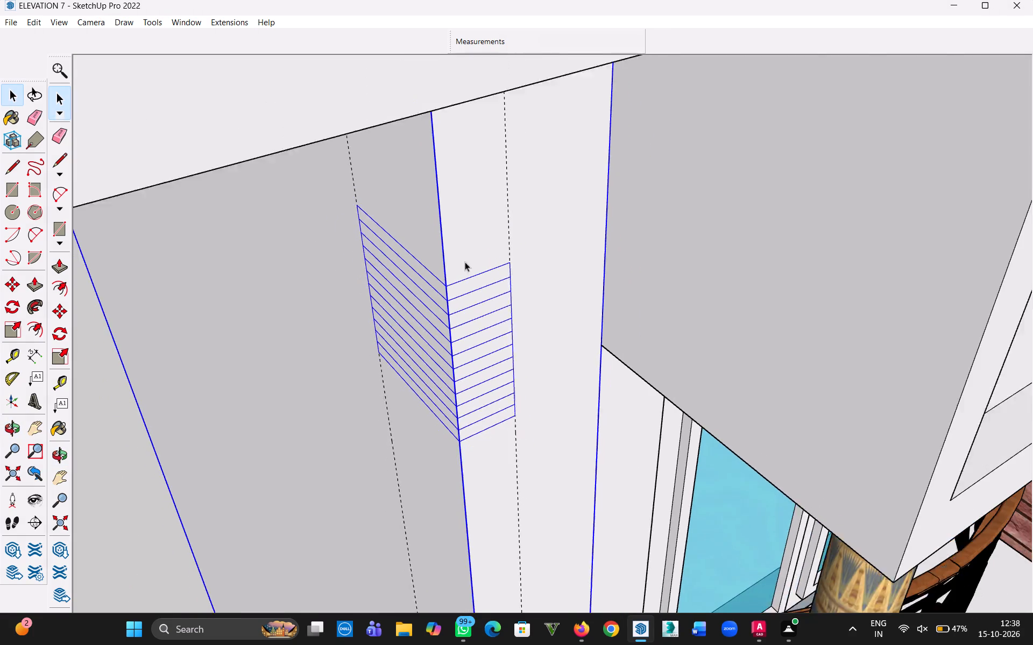
middle_drag(471, 229, 783, 146)
scroll(497, 324, down, 10)
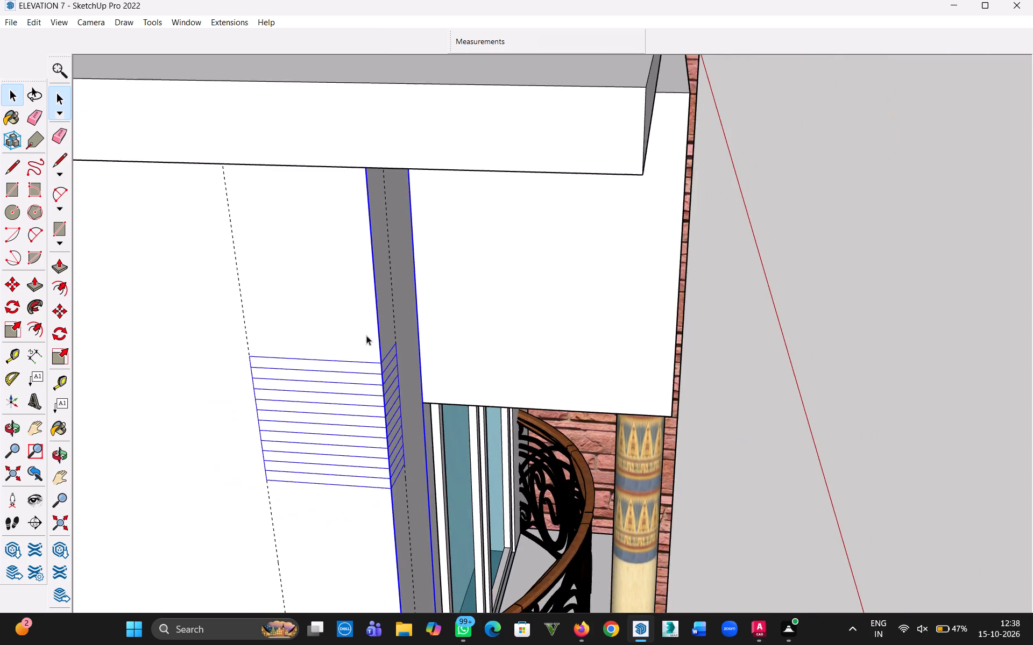
scroll(366, 335, down, 16)
middle_drag(235, 372, 687, 291)
scroll(671, 316, down, 20)
scroll(671, 316, down, 20)
scroll(671, 316, down, 6)
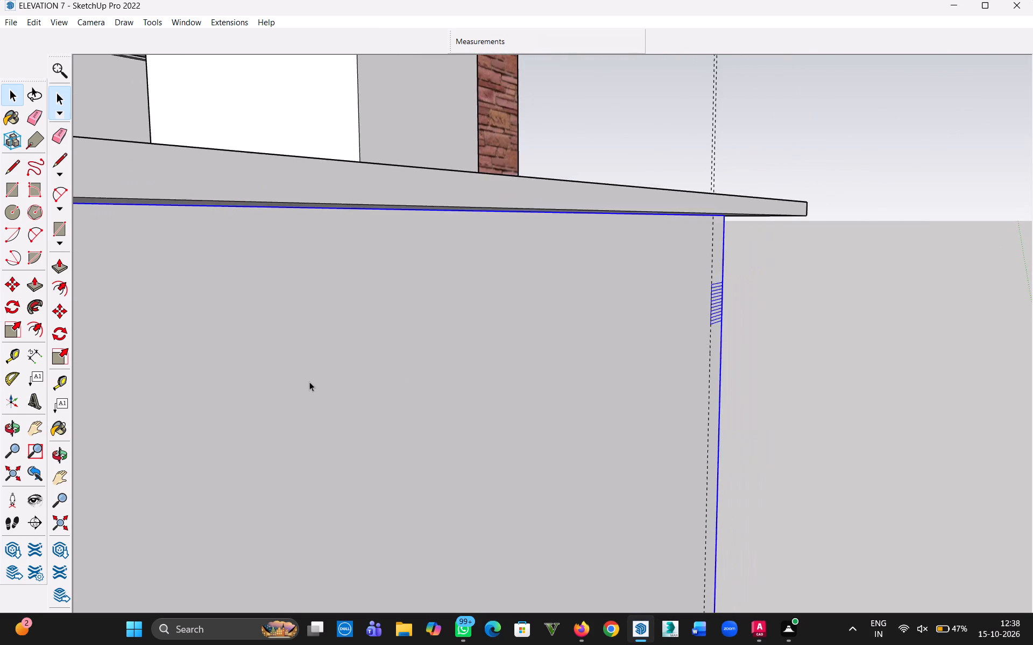
middle_drag(342, 381, 471, 376)
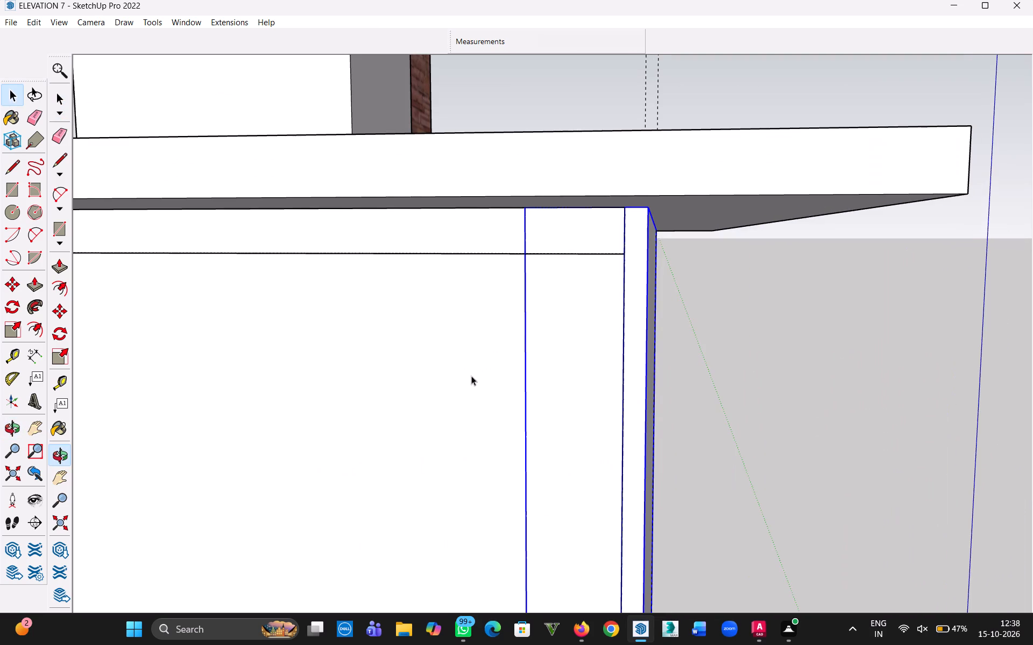
middle_drag(750, 359, 605, 386)
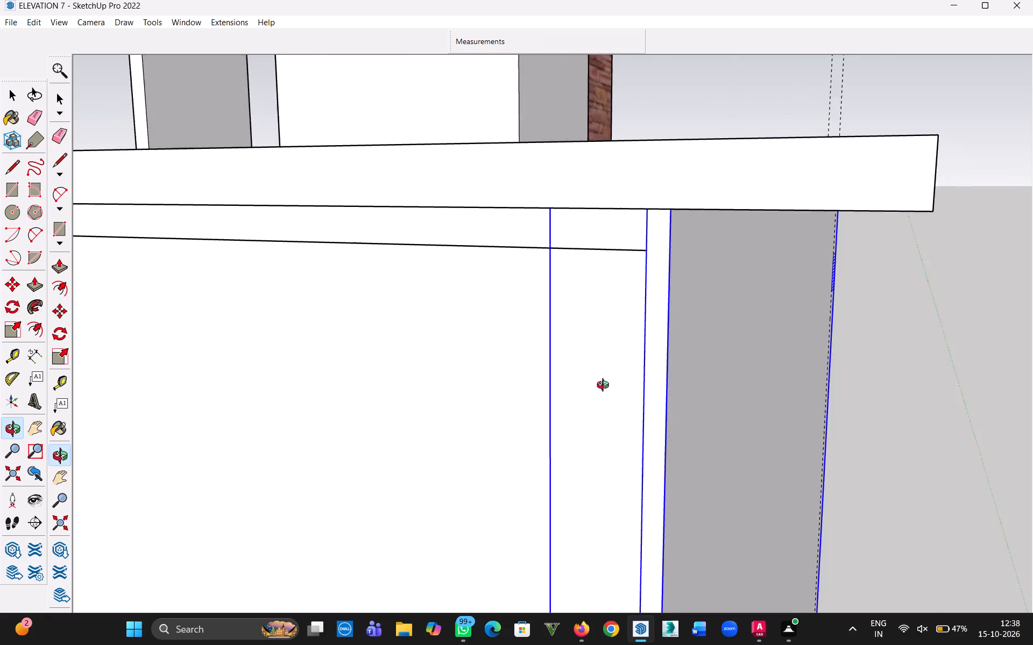
middle_drag(605, 386, 312, 388)
click(218, 316)
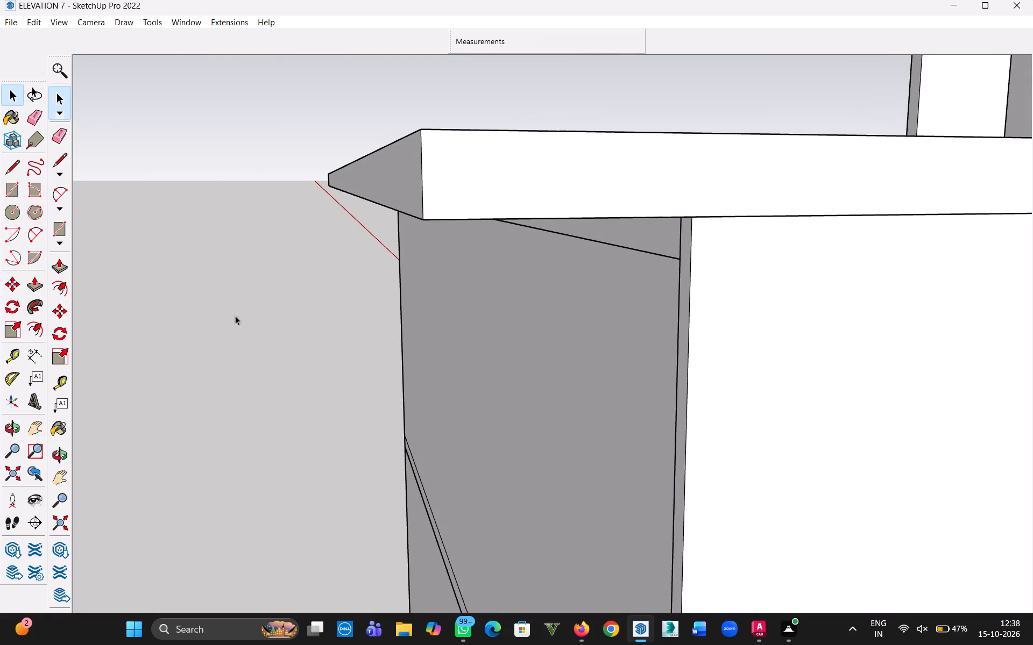
Inspect the selected wall group around the subdivided corner block, from the roof overhang and from the front.
middle_drag(508, 381, 101, 377)
scroll(705, 403, down, 15)
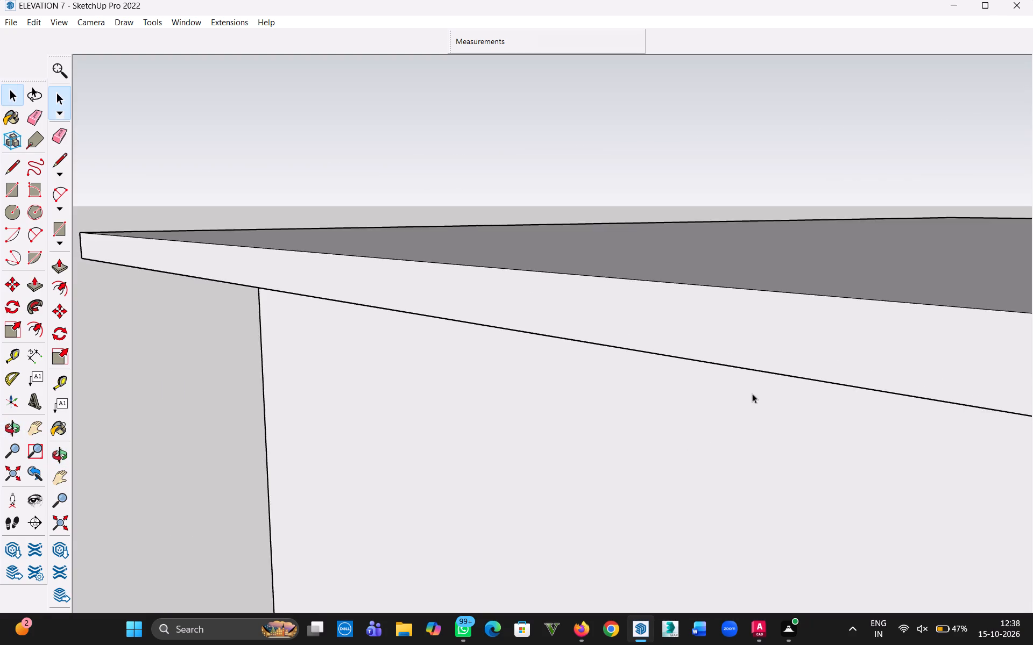
scroll(752, 393, down, 4)
middle_drag(849, 430, 688, 393)
scroll(683, 399, down, 20)
scroll(683, 399, down, 1)
middle_drag(754, 471, 733, 470)
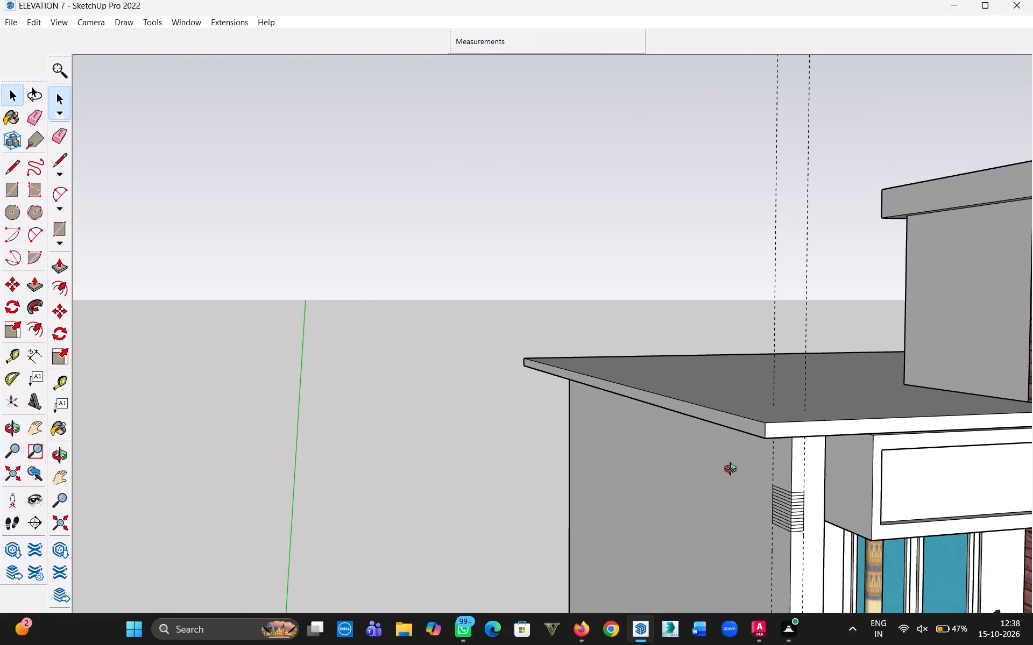
middle_drag(733, 470, 673, 409)
scroll(796, 477, up, 14)
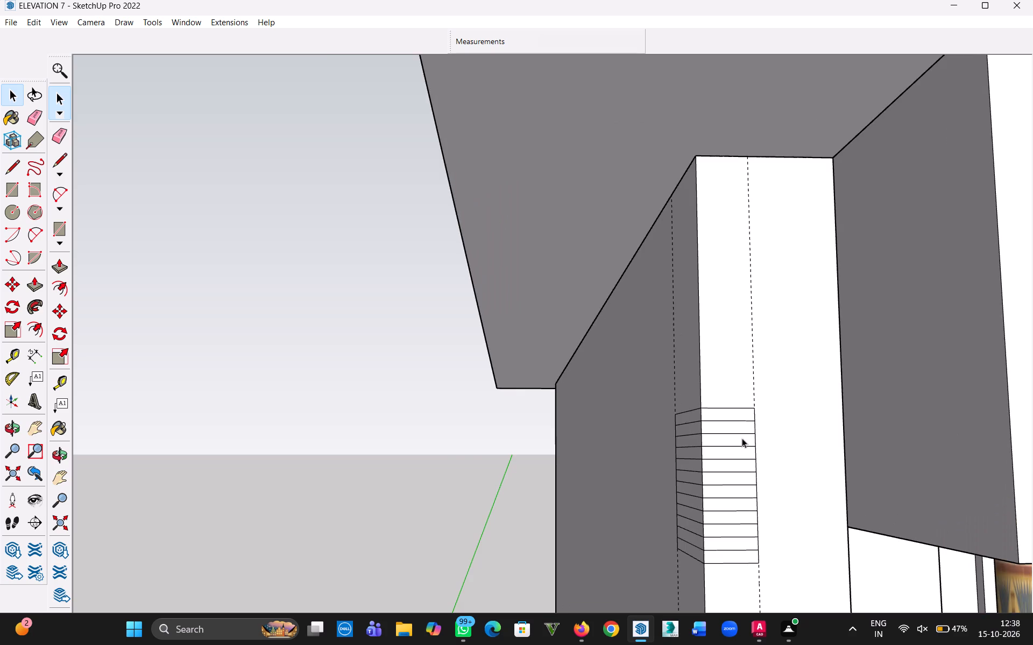
scroll(742, 435, up, 6)
scroll(724, 402, down, 10)
scroll(719, 408, up, 5)
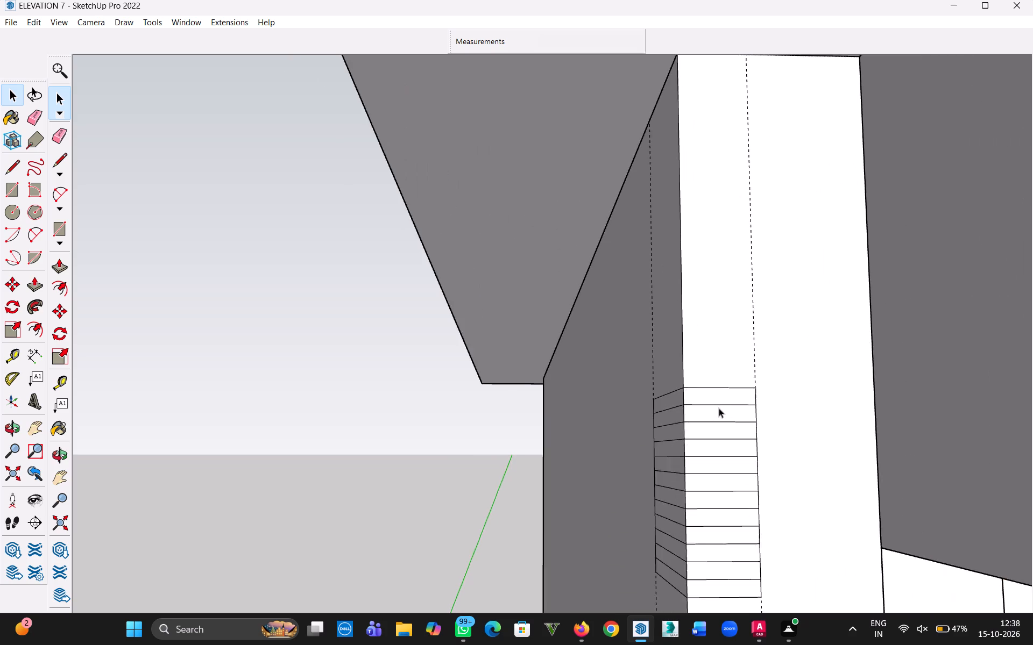
scroll(719, 408, up, 8)
click(713, 367)
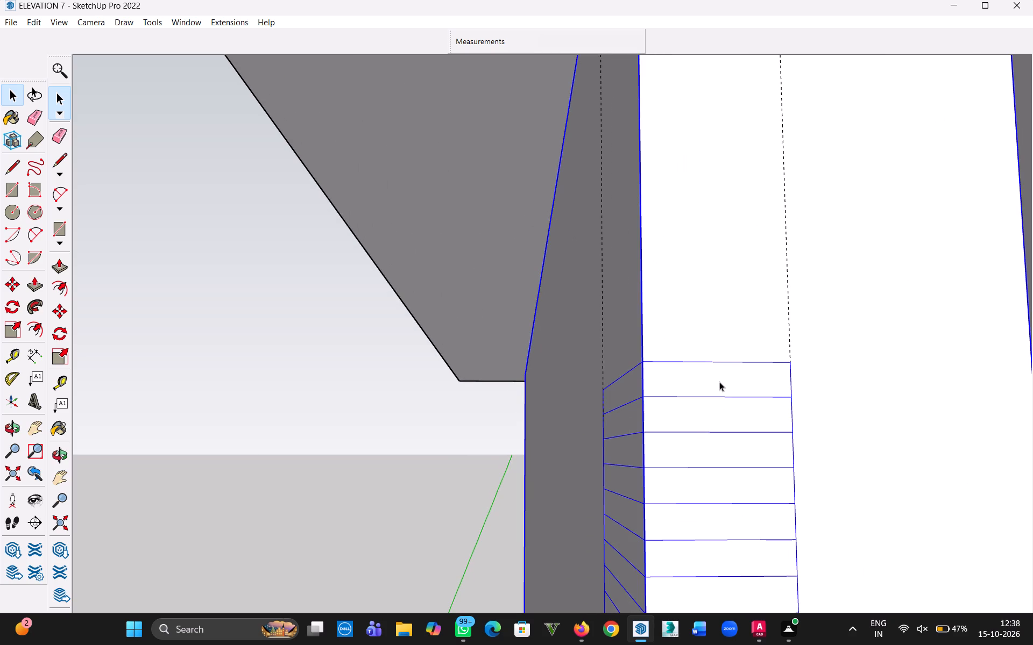
scroll(727, 427, down, 20)
scroll(727, 427, down, 8)
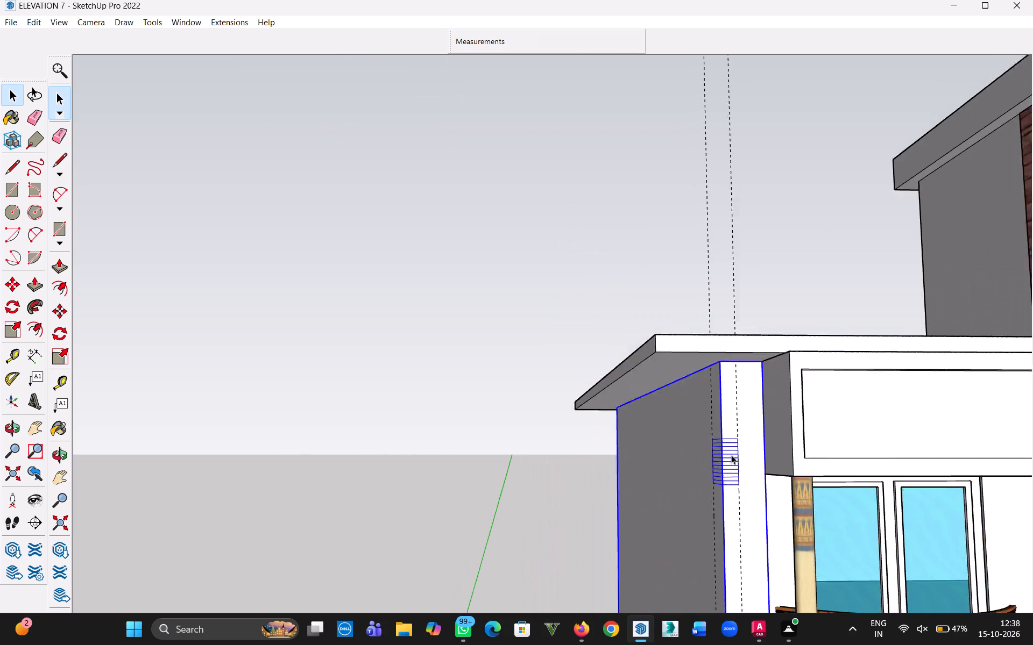
scroll(728, 460, down, 2)
key(h)
drag(725, 466, 652, 243)
middle_drag(655, 262, 662, 427)
middle_drag(663, 438, 650, 429)
scroll(656, 308, up, 11)
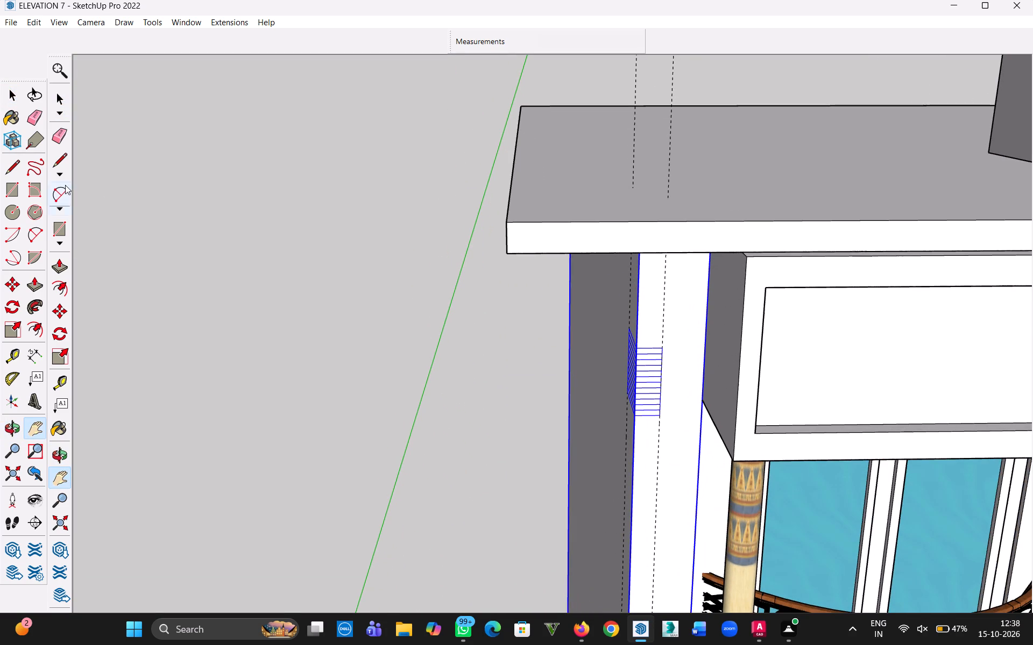
click(15, 98)
scroll(670, 383, up, 9)
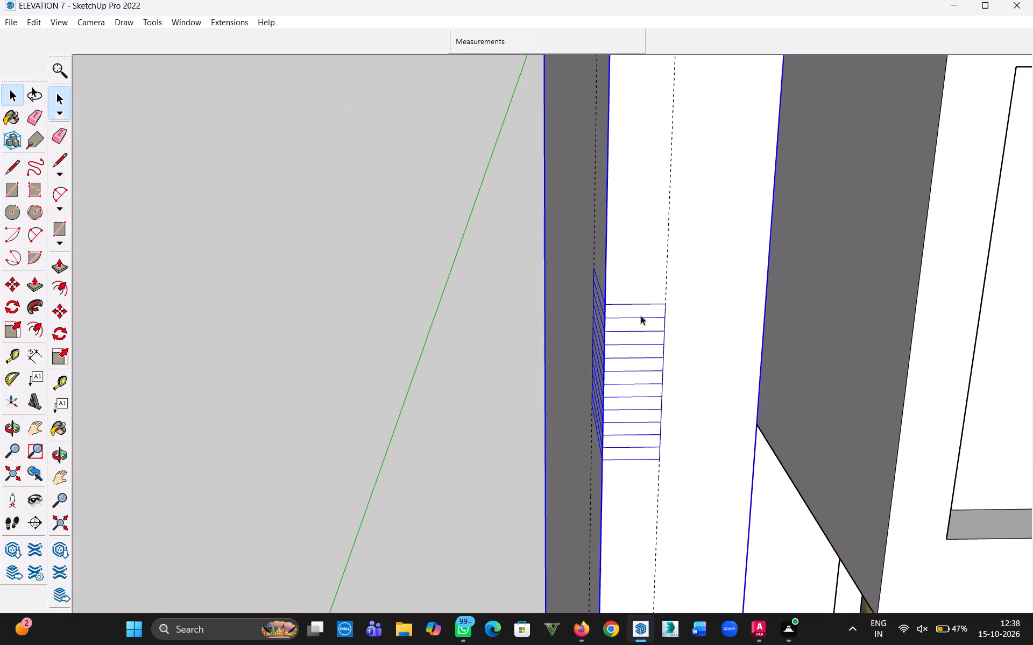
middle_drag(626, 346, 671, 285)
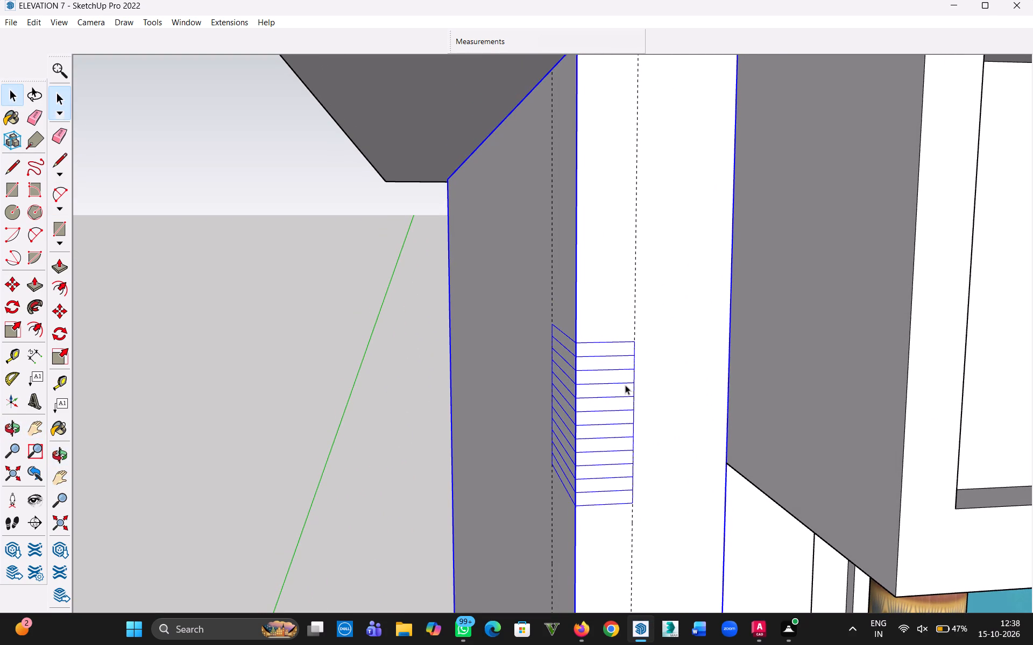
key(m)
click(8, 96)
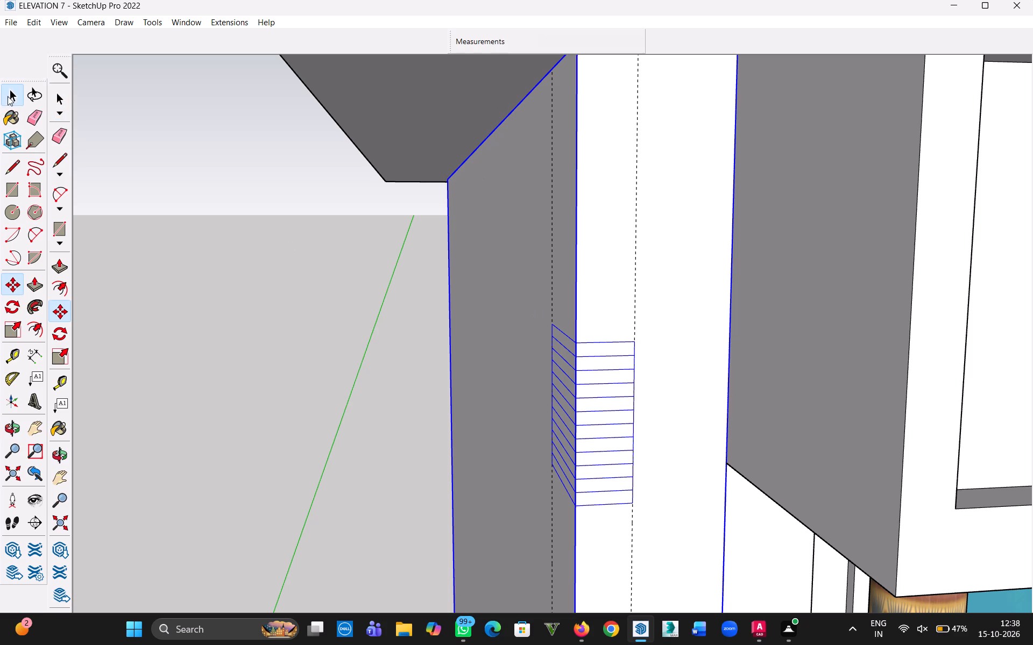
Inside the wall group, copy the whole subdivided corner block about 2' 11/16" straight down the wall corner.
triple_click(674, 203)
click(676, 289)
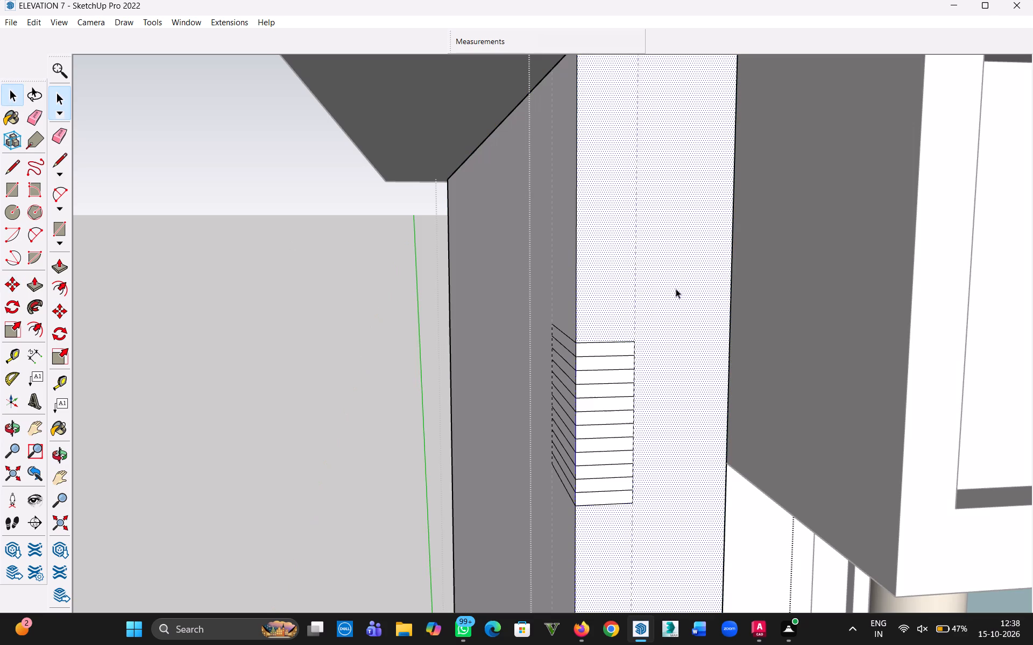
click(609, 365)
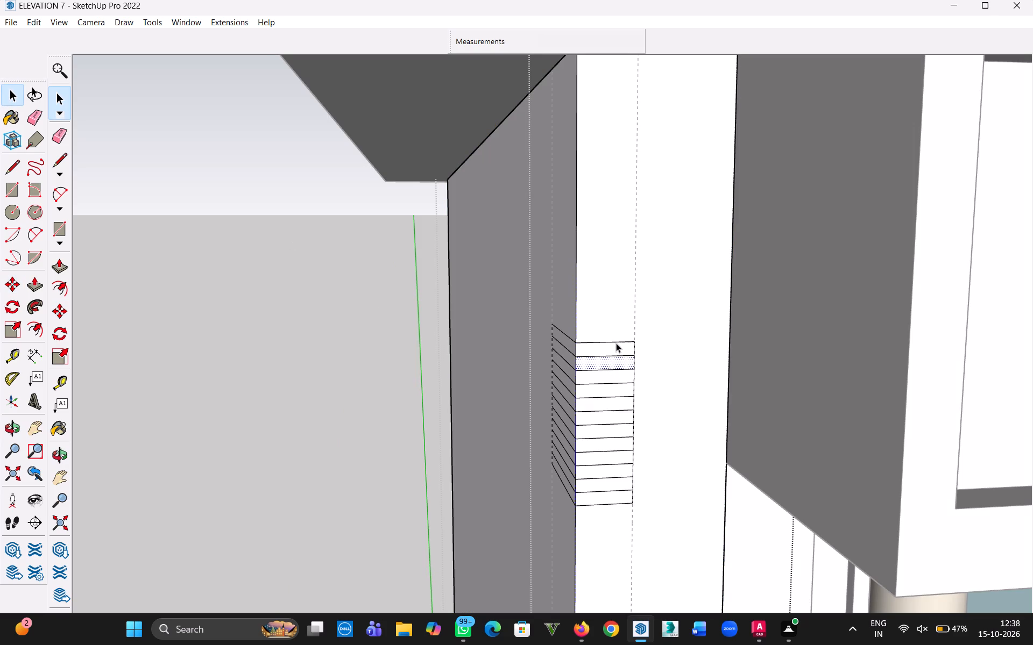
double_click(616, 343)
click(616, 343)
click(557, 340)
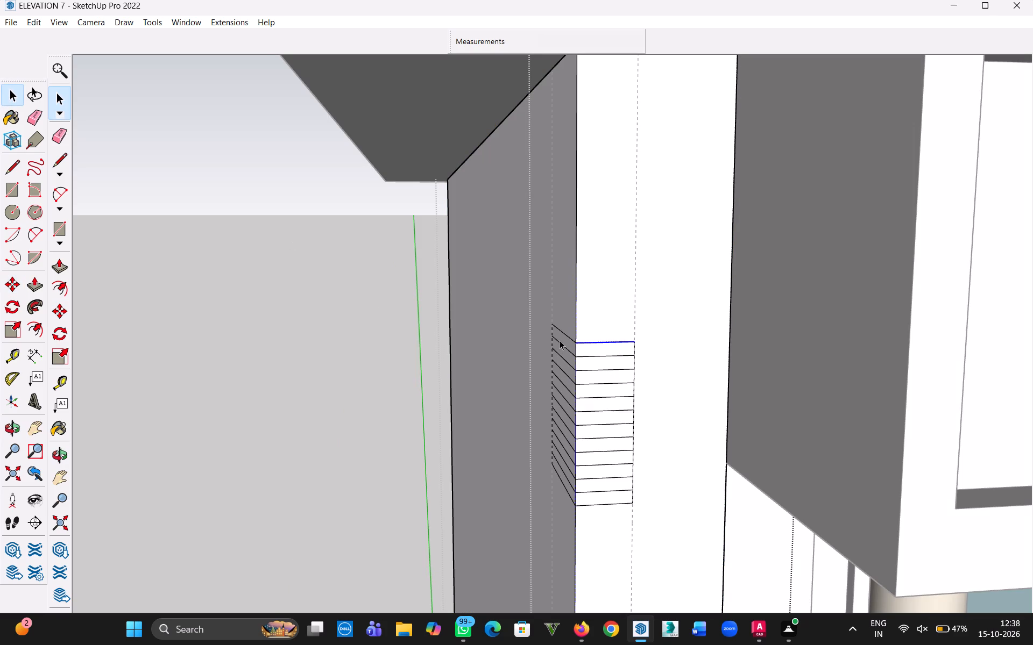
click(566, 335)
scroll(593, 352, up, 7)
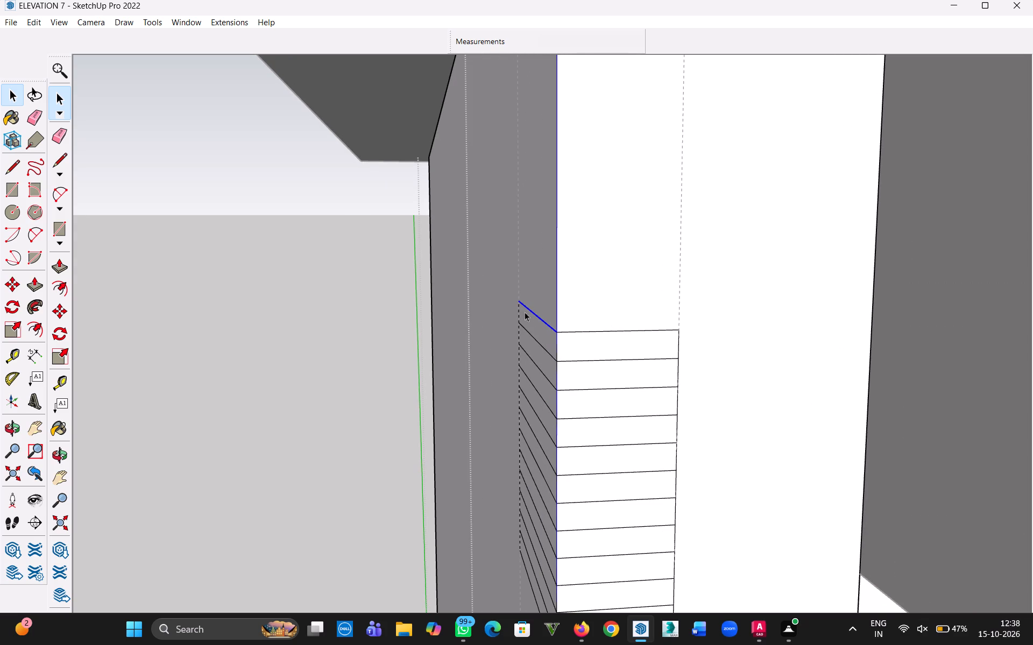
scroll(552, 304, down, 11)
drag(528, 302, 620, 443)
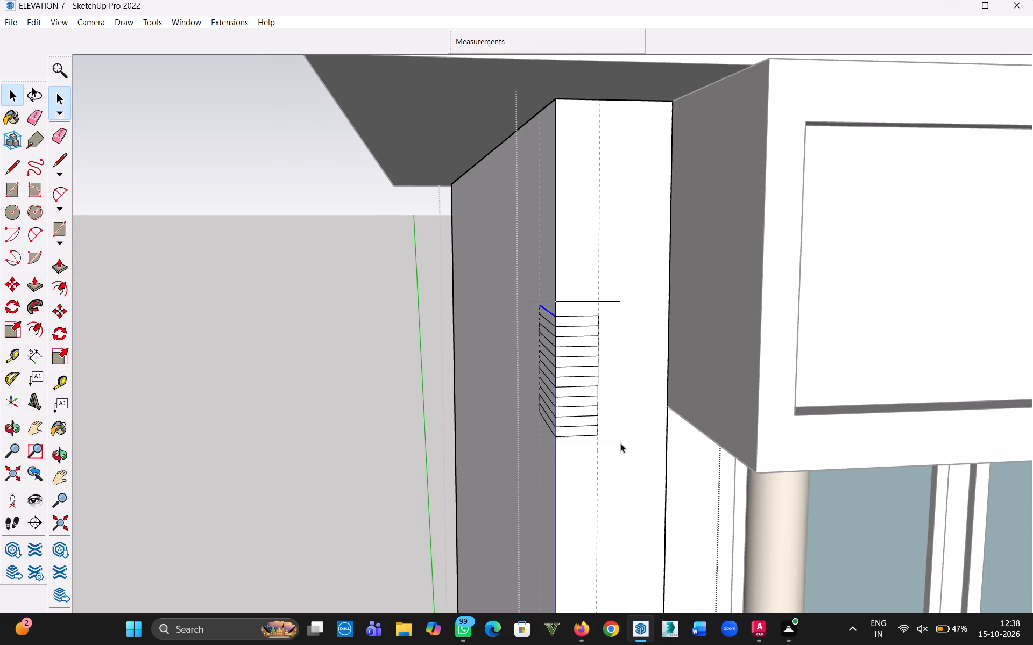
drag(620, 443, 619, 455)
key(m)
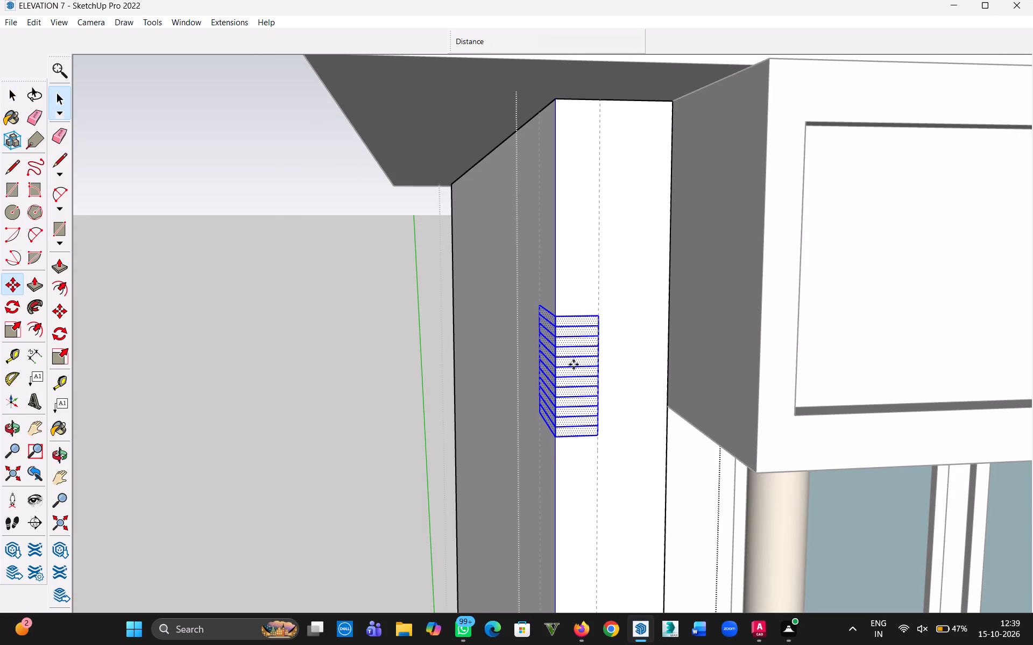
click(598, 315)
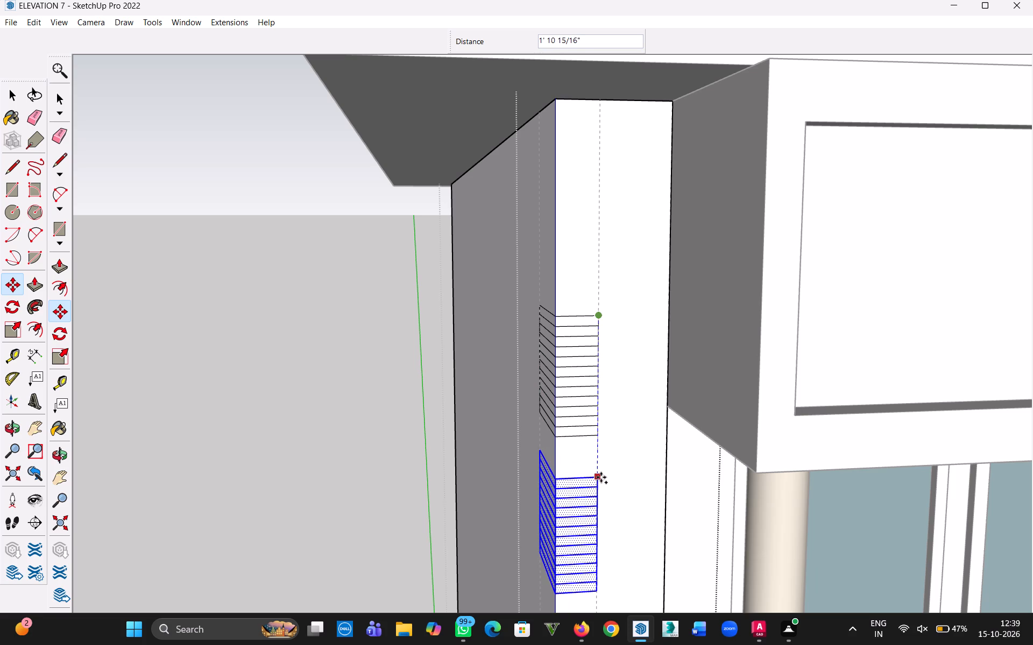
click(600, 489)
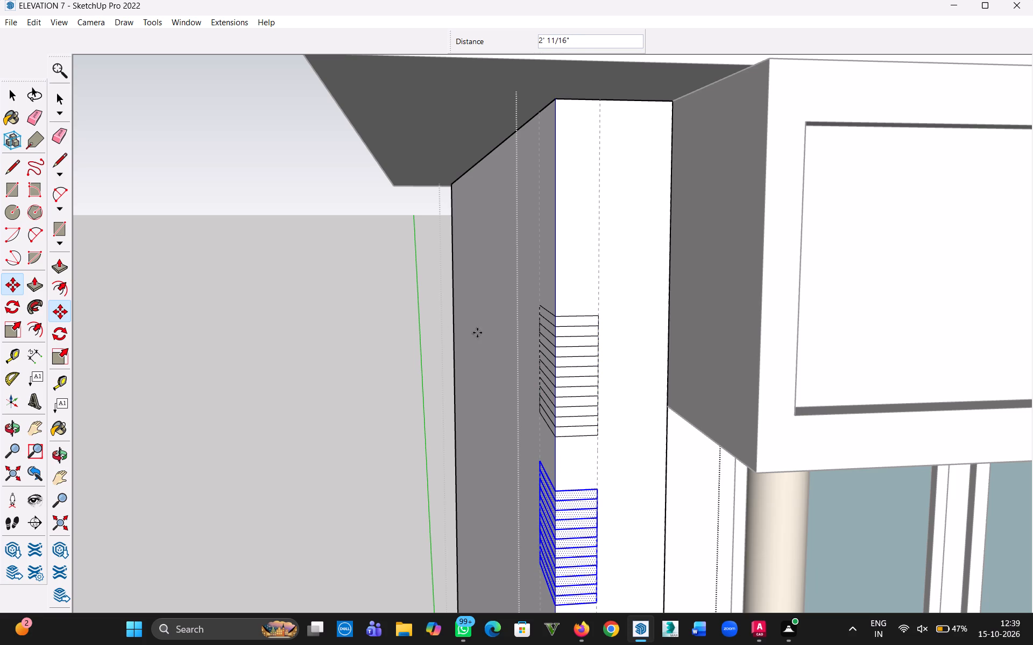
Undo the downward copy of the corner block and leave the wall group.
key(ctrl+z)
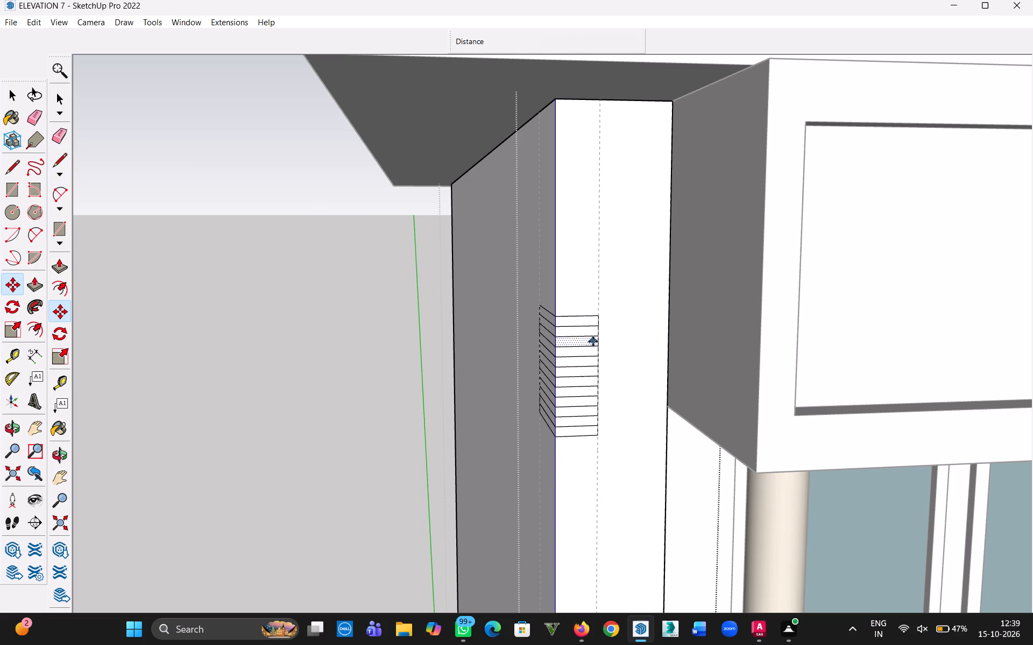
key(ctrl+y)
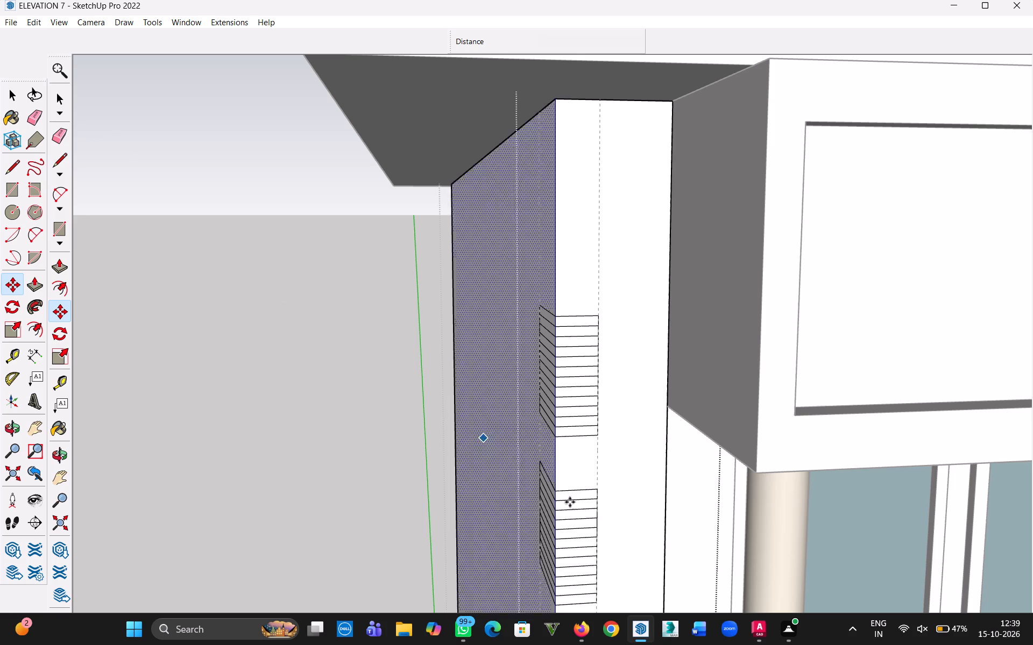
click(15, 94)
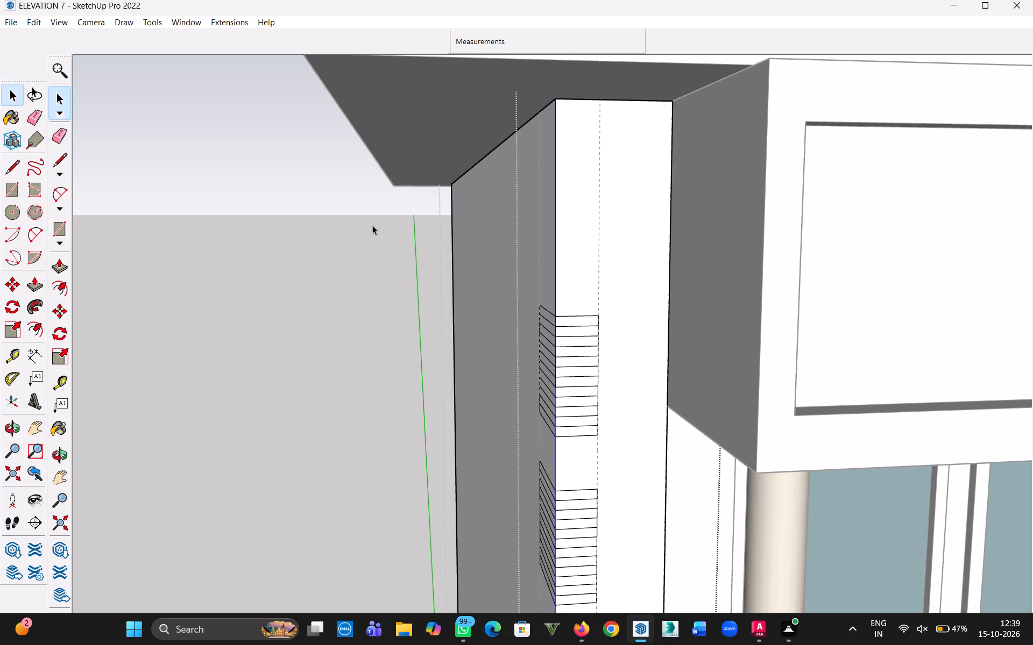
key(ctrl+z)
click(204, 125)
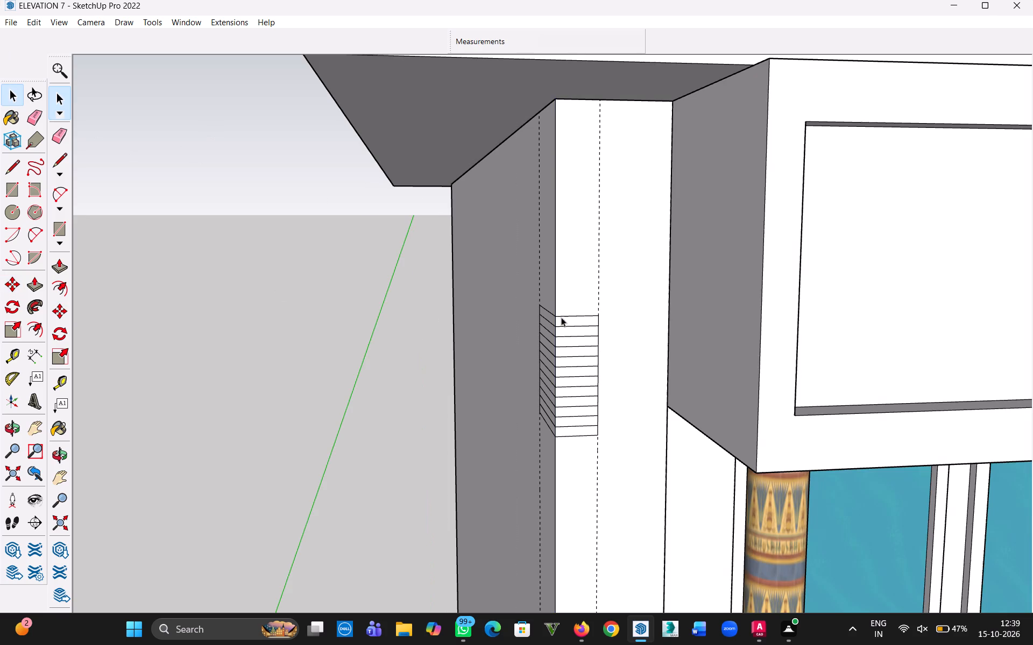
Inside the wall group, recess the corner block's top strip 1" on both the front and side faces with Push/Pull.
scroll(572, 353, up, 9)
key(p)
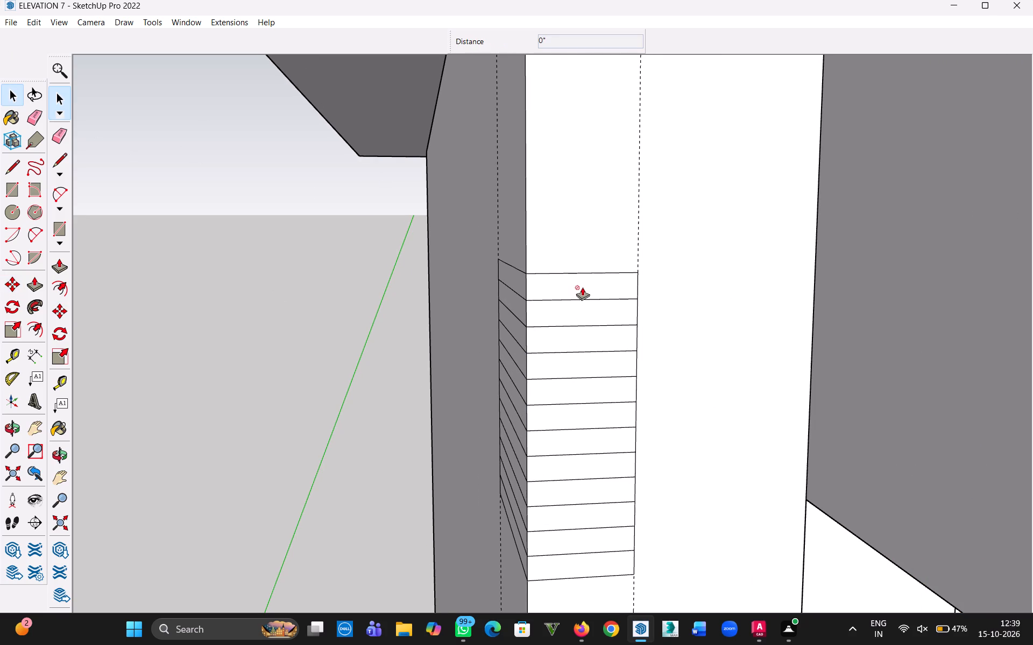
click(18, 96)
double_click(556, 168)
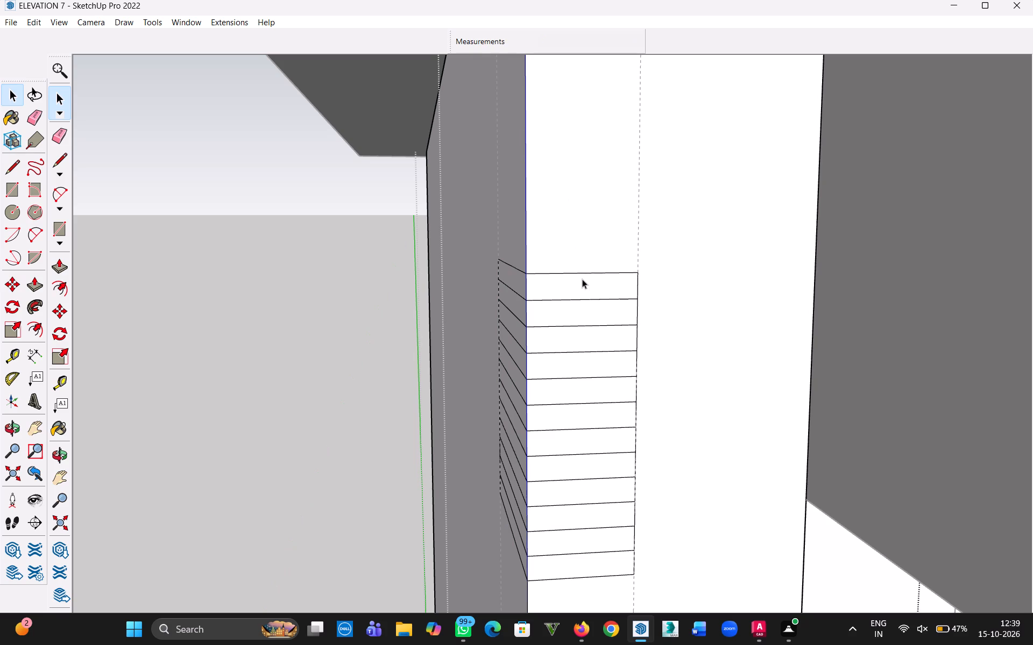
key(p)
click(584, 290)
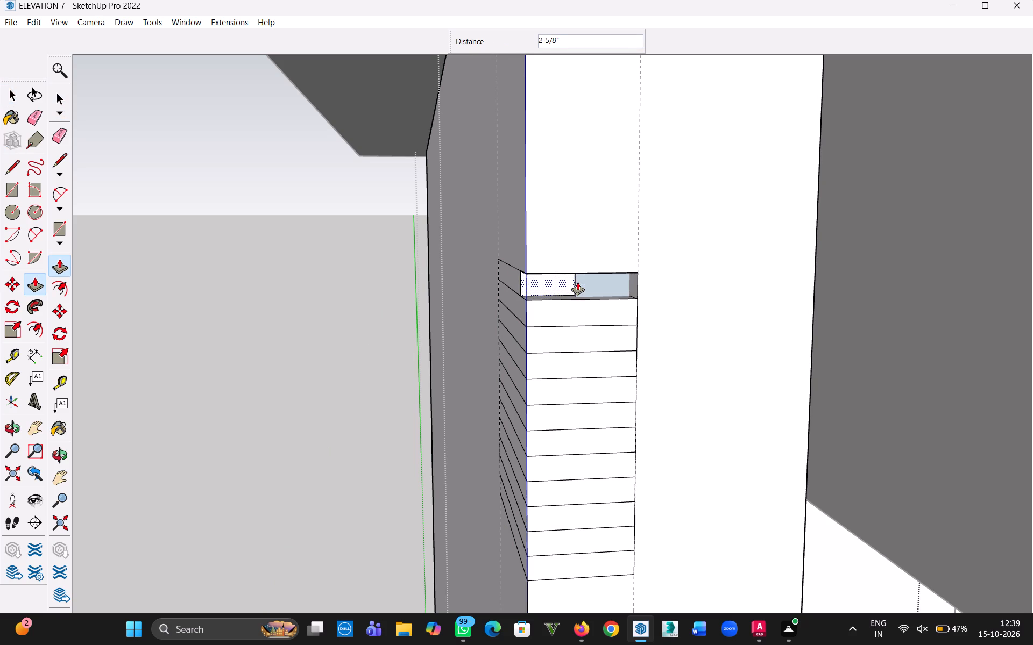
text(1")
key(Return)
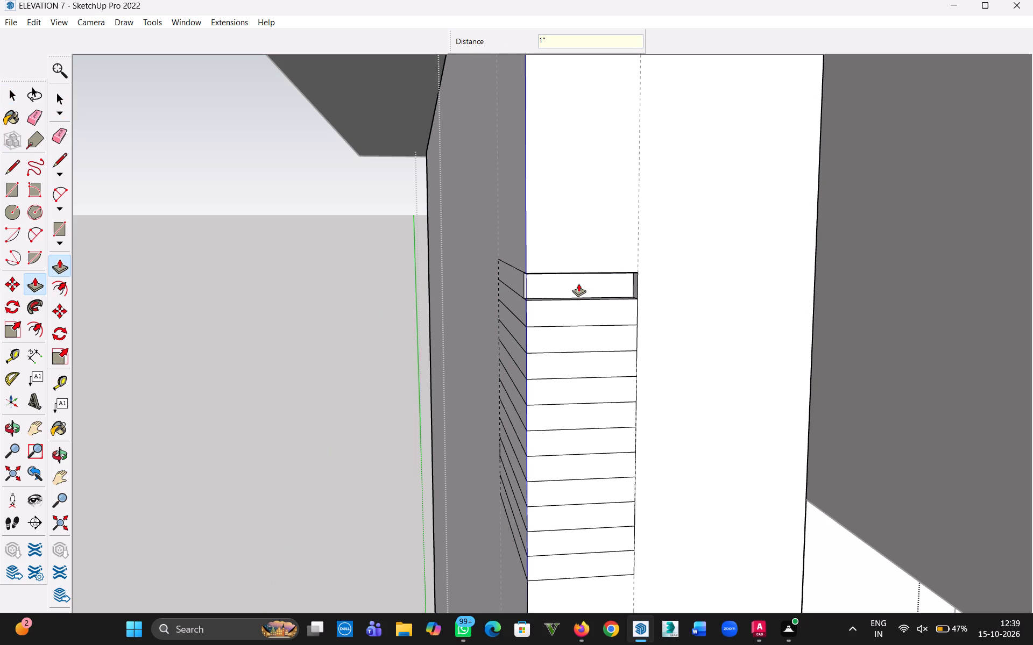
double_click(513, 275)
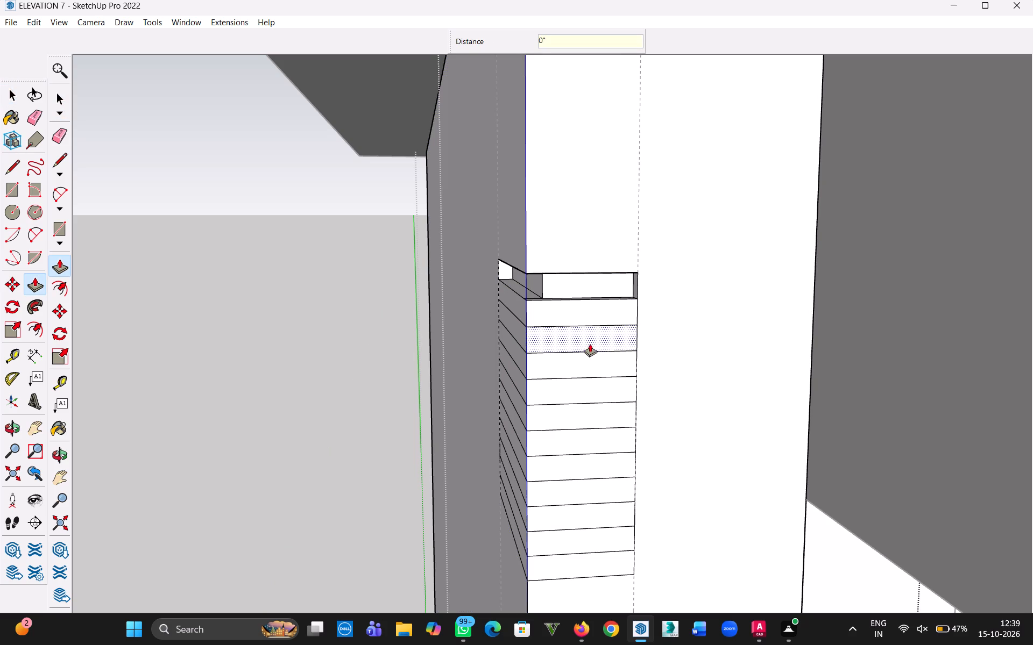
Recess the block's third, fifth and seventh strips from the top by 1" on both the front and side faces.
double_click(574, 339)
double_click(513, 326)
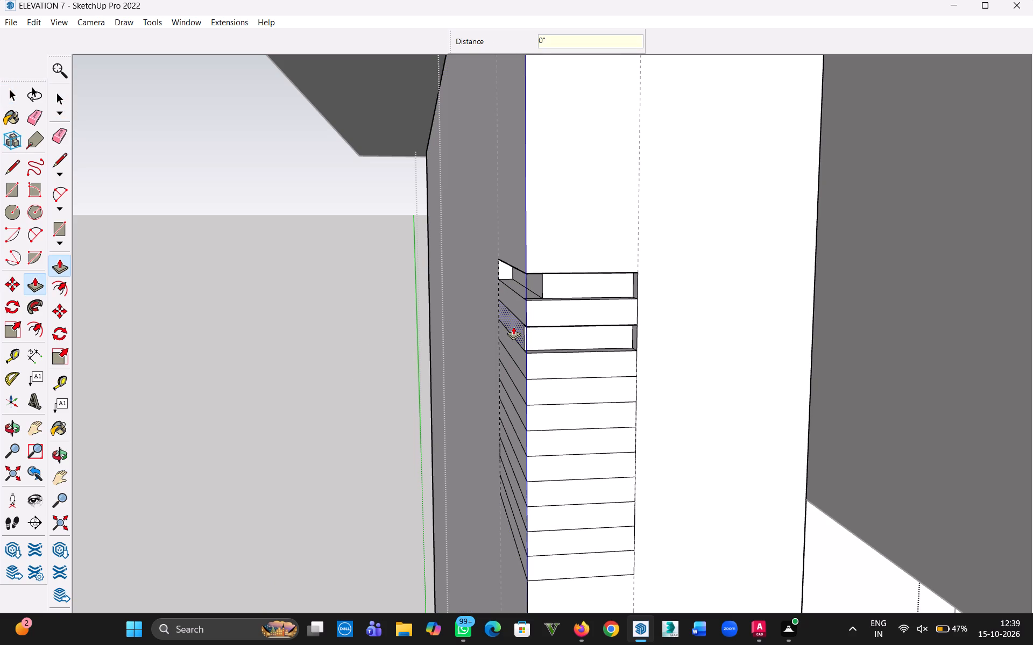
double_click(577, 386)
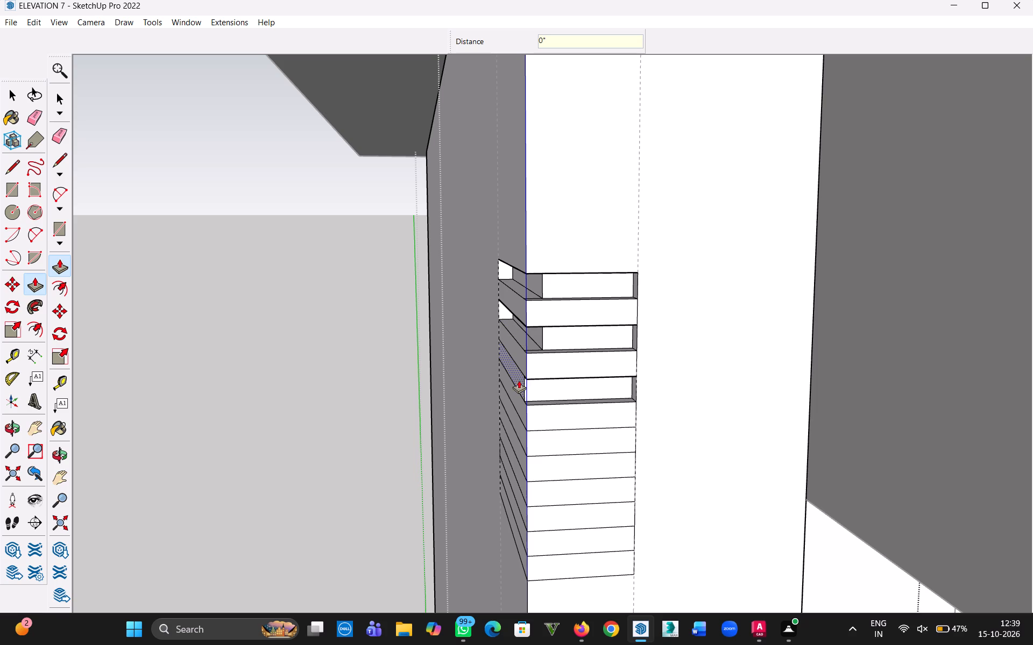
double_click(519, 380)
double_click(576, 436)
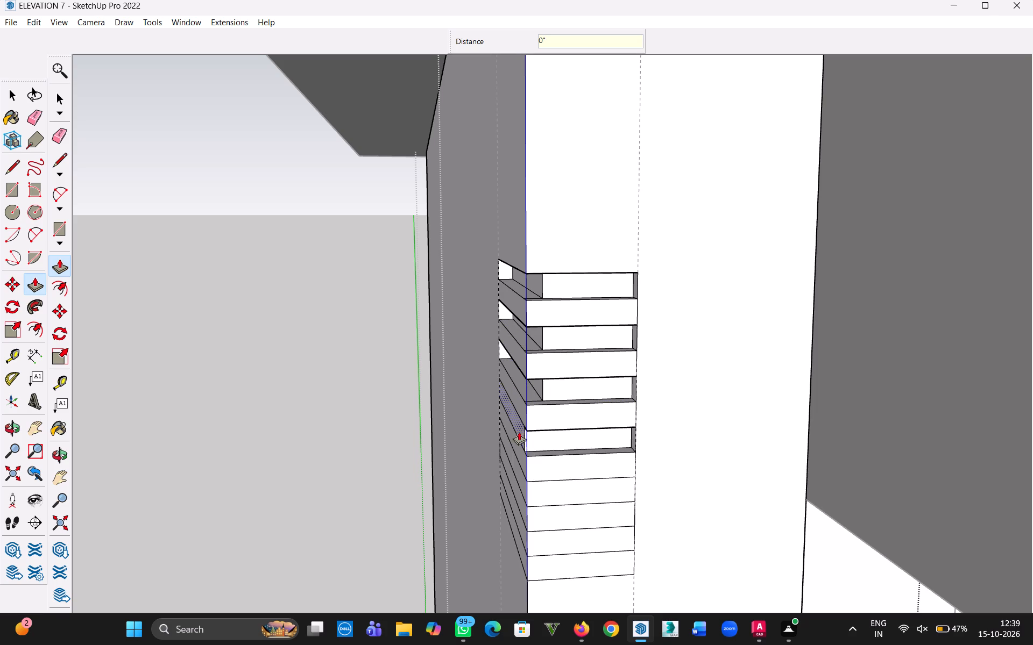
double_click(516, 427)
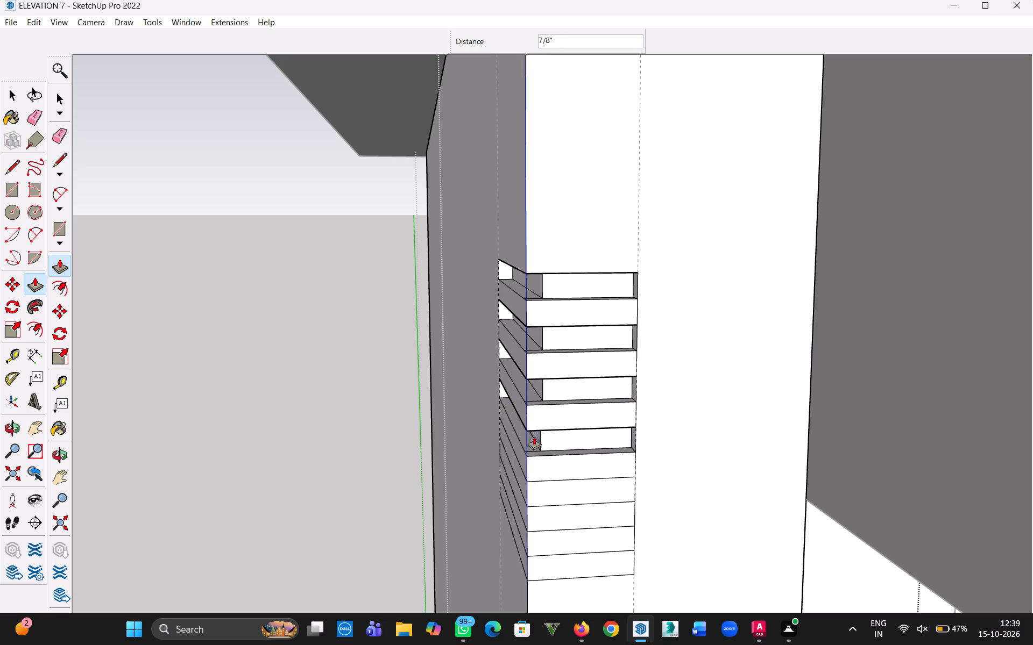
text(1")
key(Return)
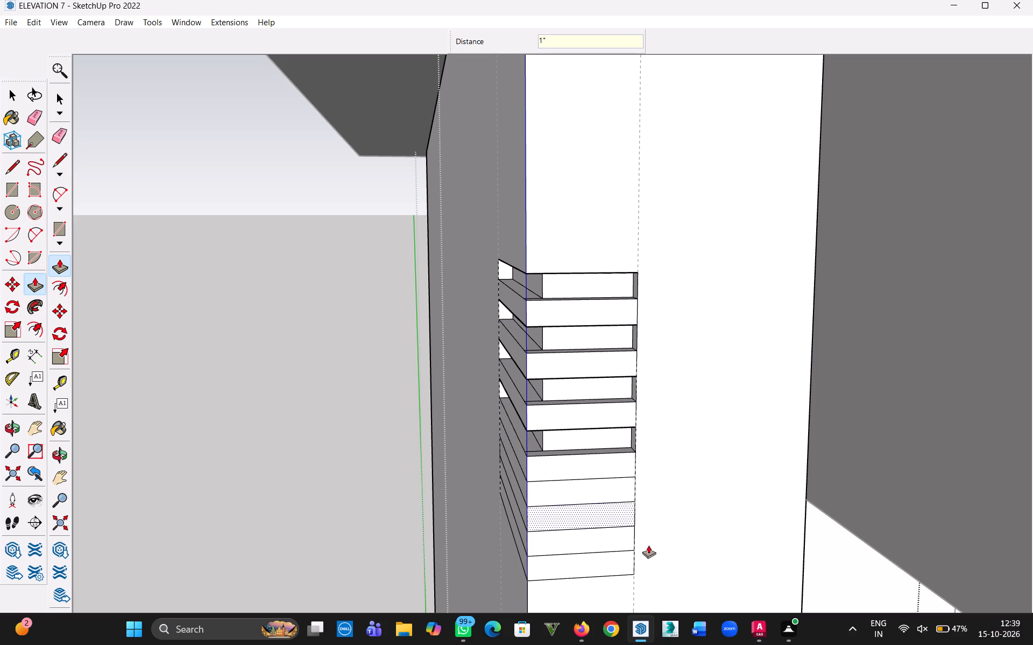
Recess the block's ninth and eleventh strips from the top by the same 1" on both the front and side faces.
key(h)
drag(650, 560, 646, 378)
key(Escape)
double_click(560, 298)
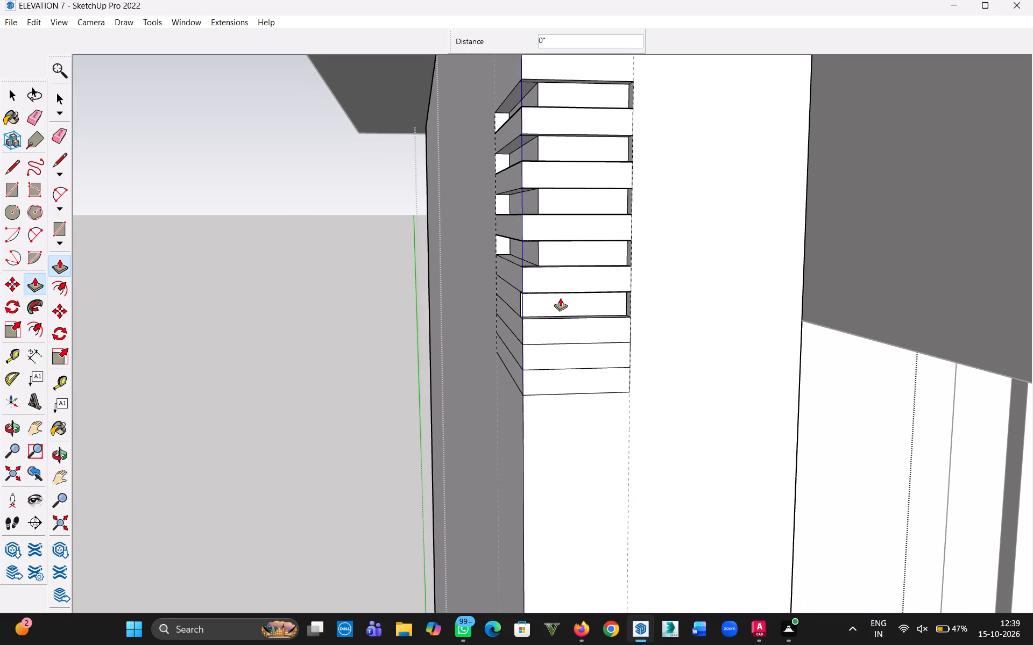
double_click(562, 352)
double_click(511, 343)
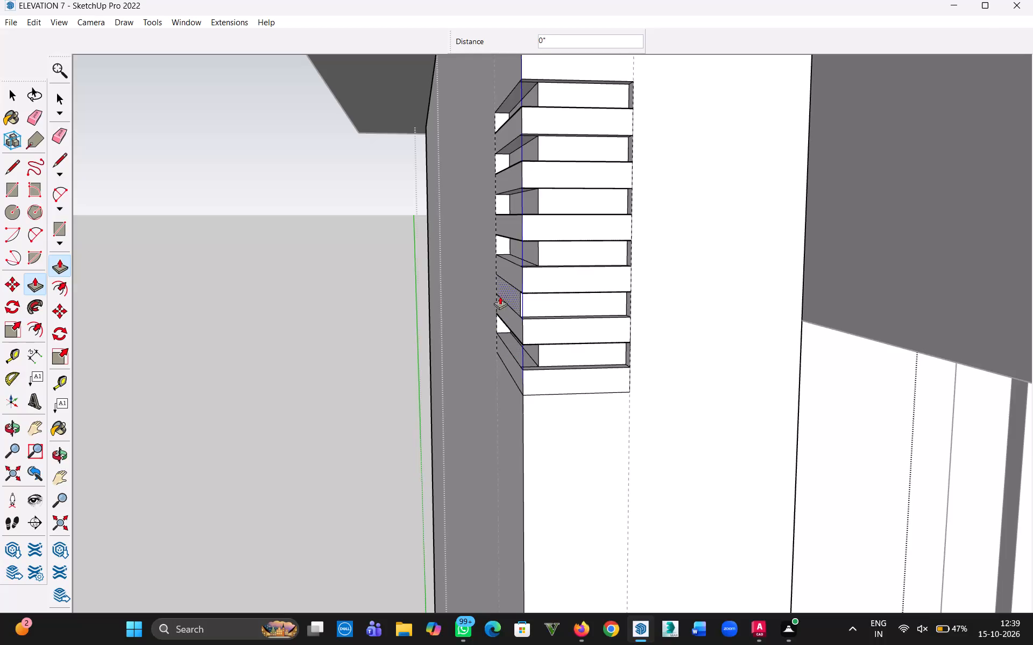
double_click(508, 289)
click(12, 98)
click(279, 212)
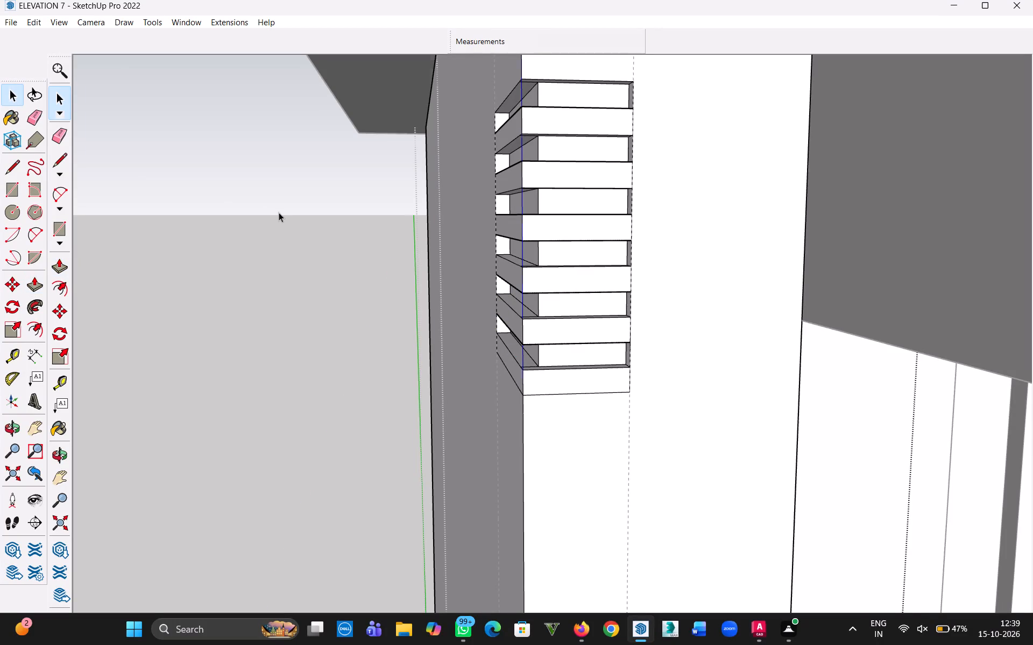
Inside the wall group, copy the grooved corner block straight down along the corner, leaving a small gap, and leave the group.
scroll(592, 256, down, 3)
middle_drag(591, 230, 629, 299)
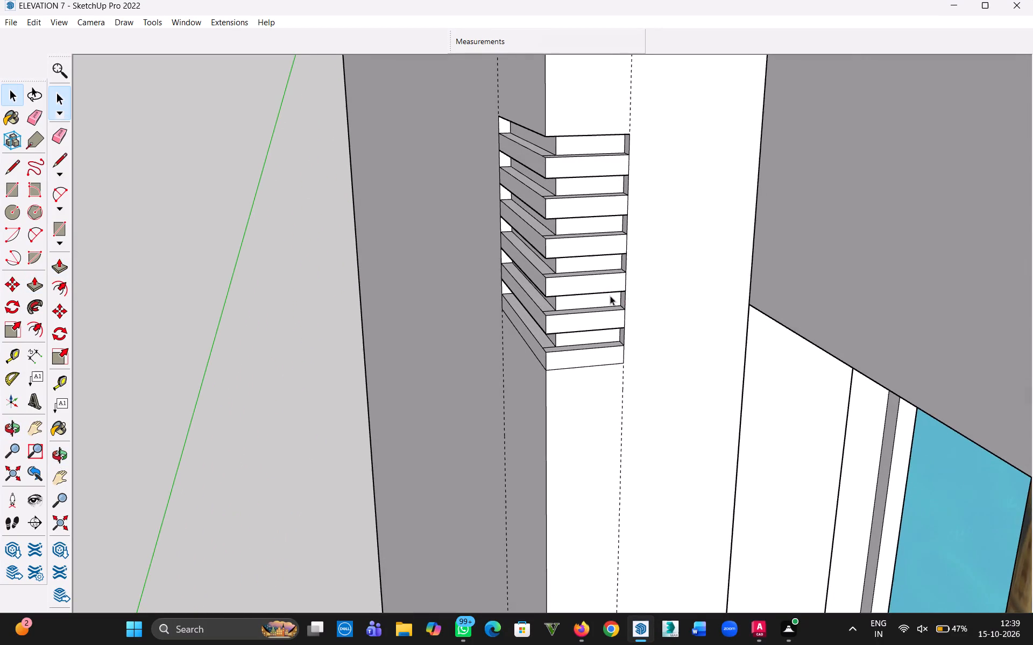
scroll(607, 296, down, 4)
middle_drag(574, 296, 625, 310)
double_click(640, 167)
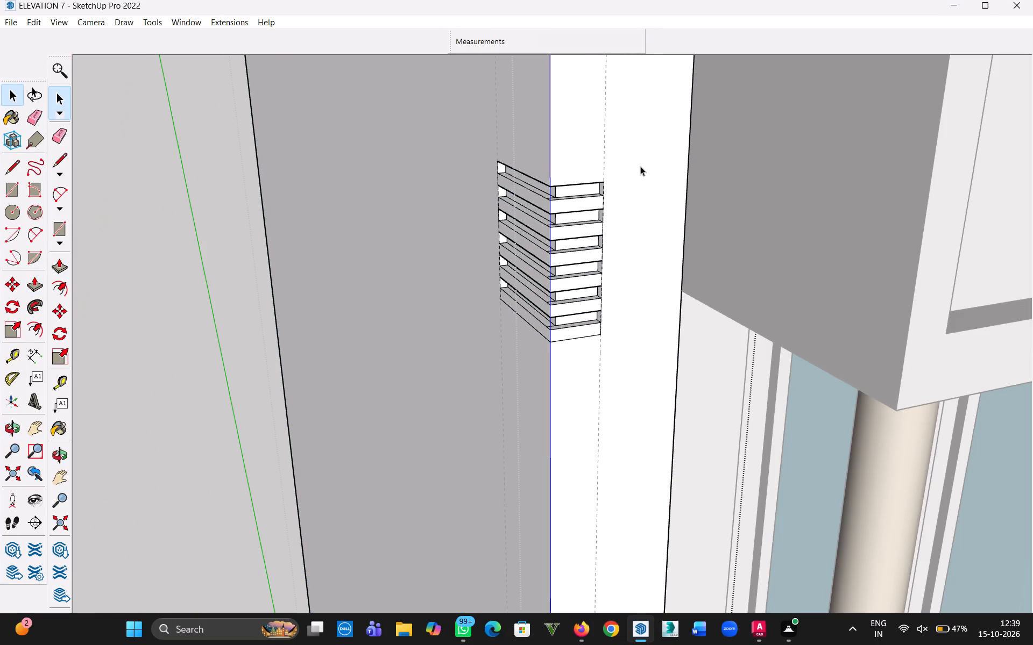
drag(479, 144, 635, 352)
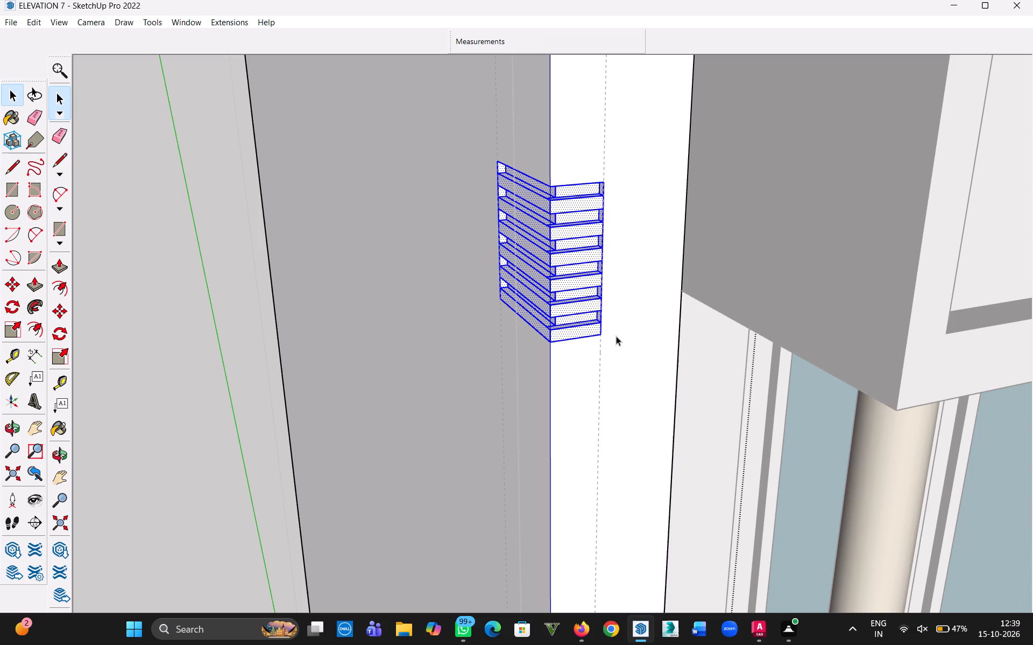
key(m)
right_click(567, 243)
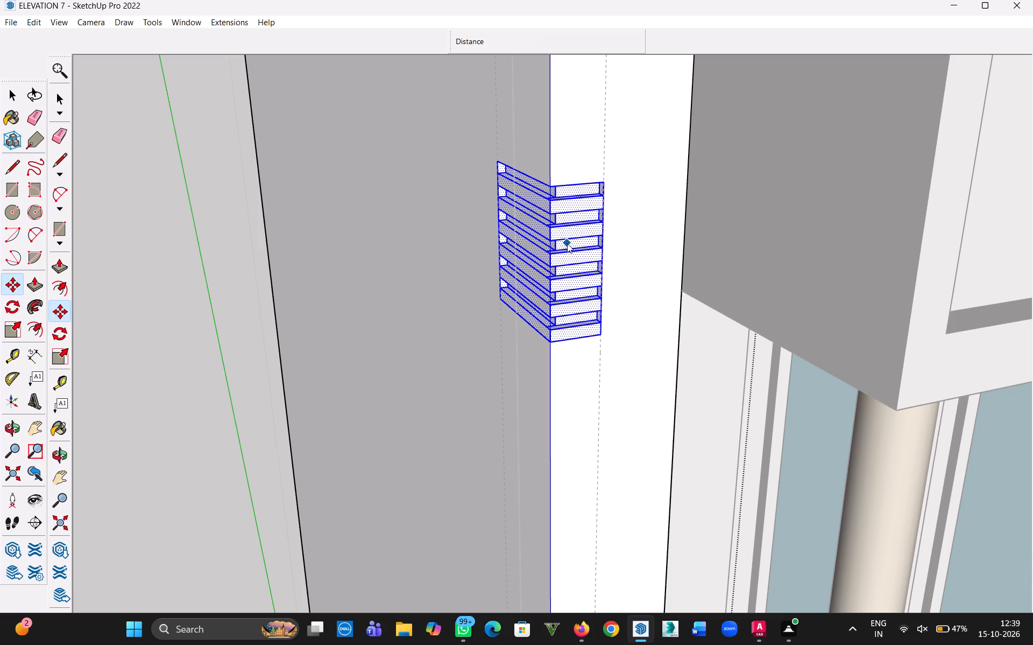
click(630, 357)
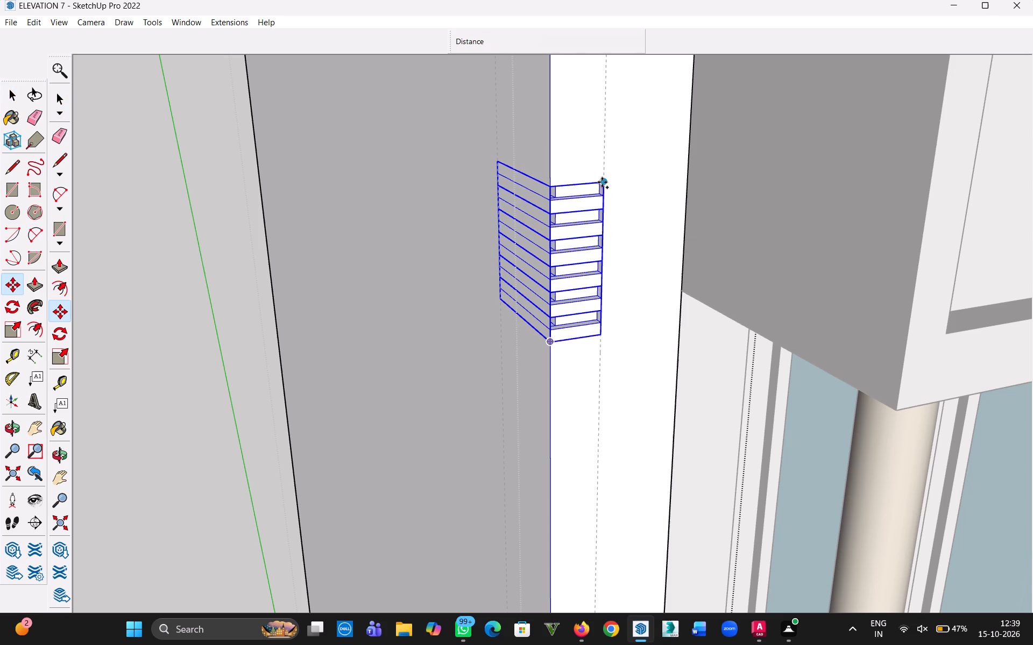
click(604, 182)
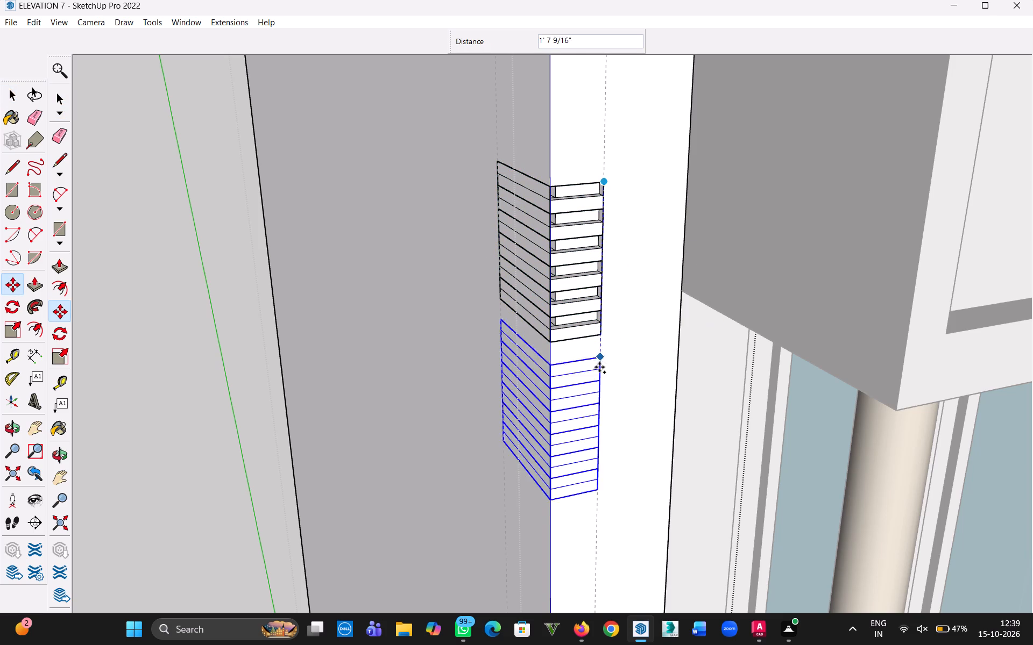
click(599, 379)
scroll(610, 400, down, 5)
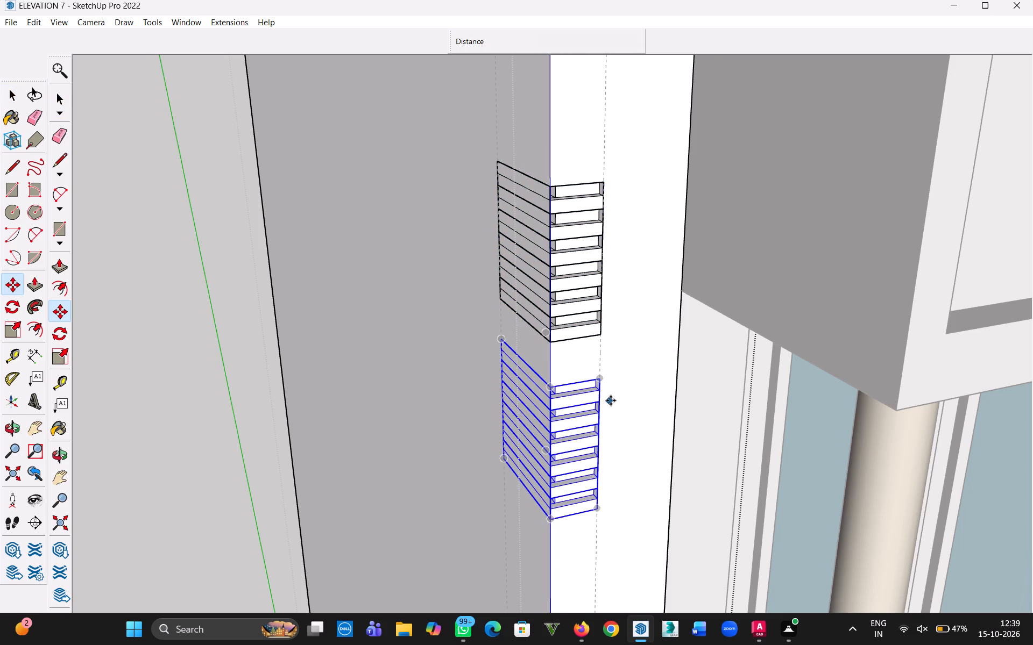
scroll(612, 414, down, 10)
middle_drag(609, 471, 535, 306)
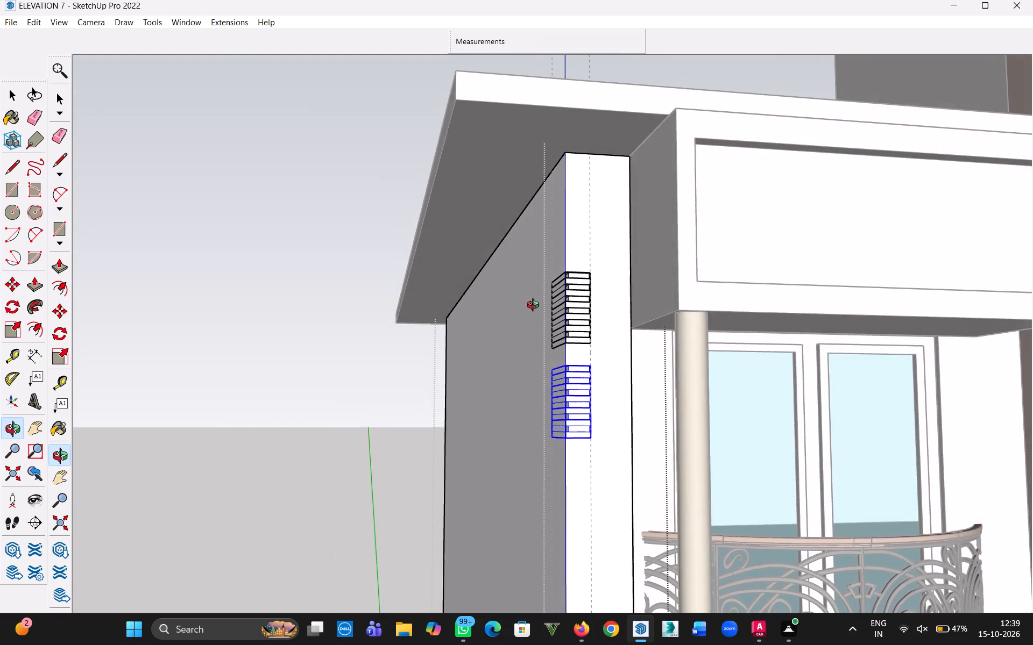
middle_drag(535, 306, 535, 307)
scroll(552, 359, down, 18)
scroll(592, 435, down, 4)
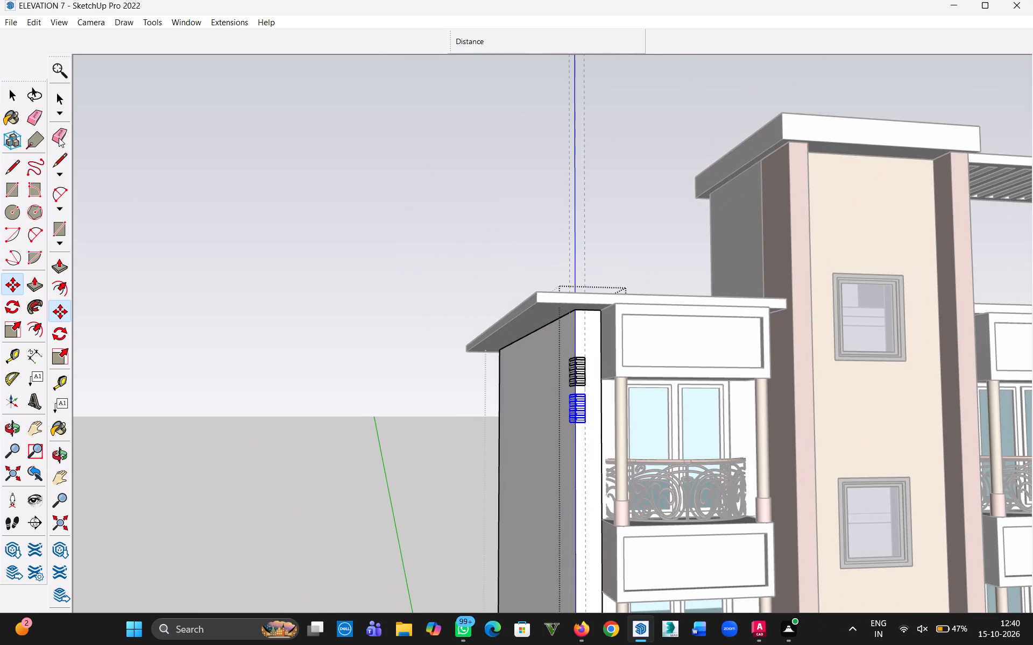
click(17, 99)
click(285, 290)
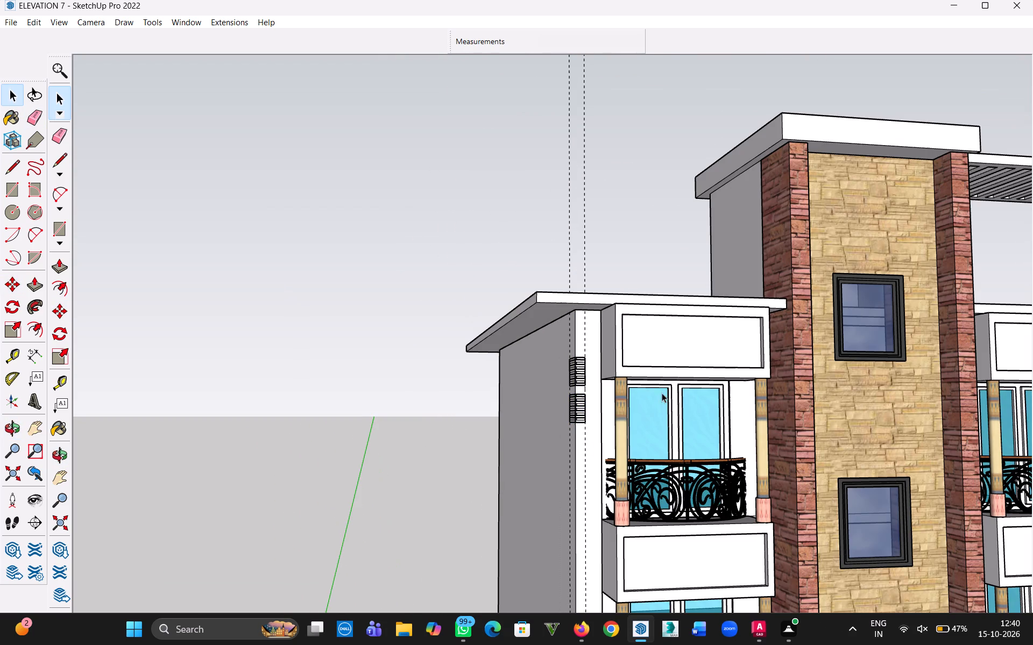
Reopen the wall group and copy both grooved corner blocks 10' 4 3/4" straight down to the storey below.
click(579, 374)
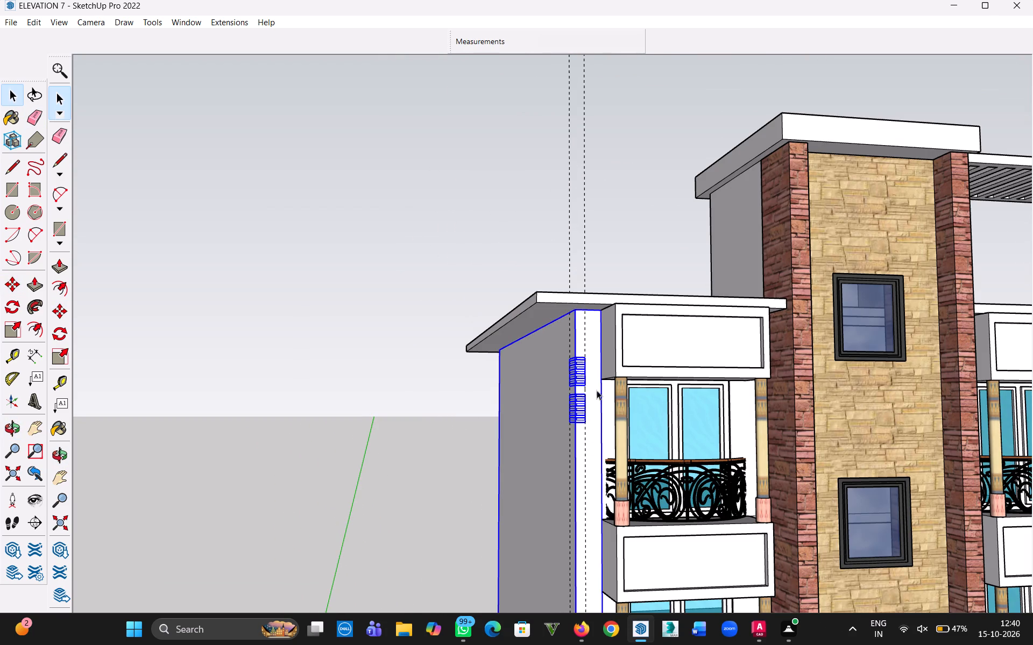
scroll(599, 392, up, 11)
double_click(593, 396)
click(562, 360)
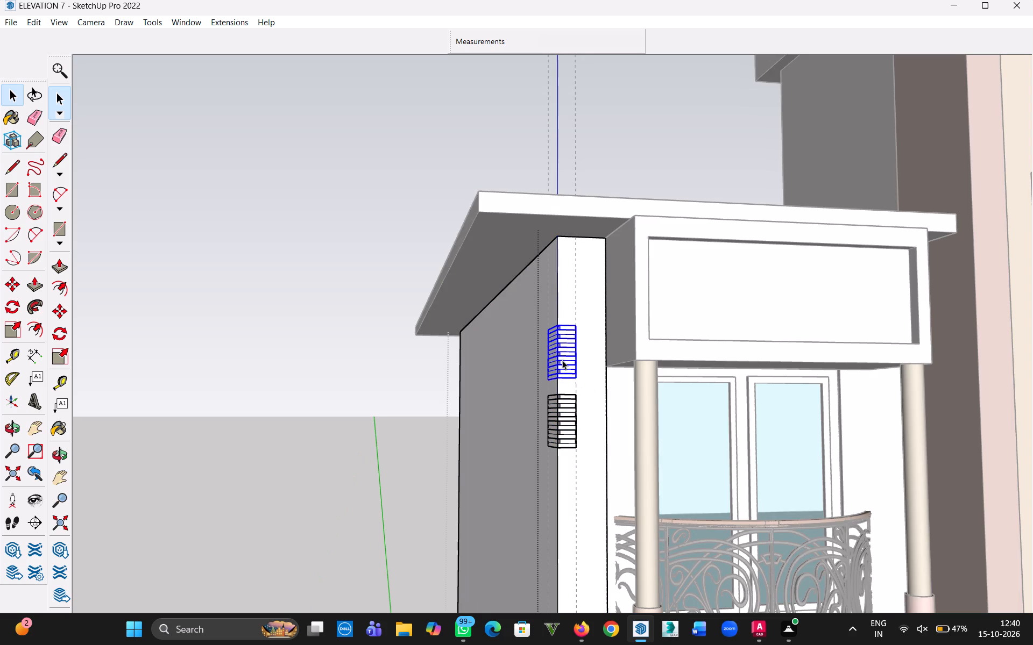
ctrl+click(564, 422)
key(m)
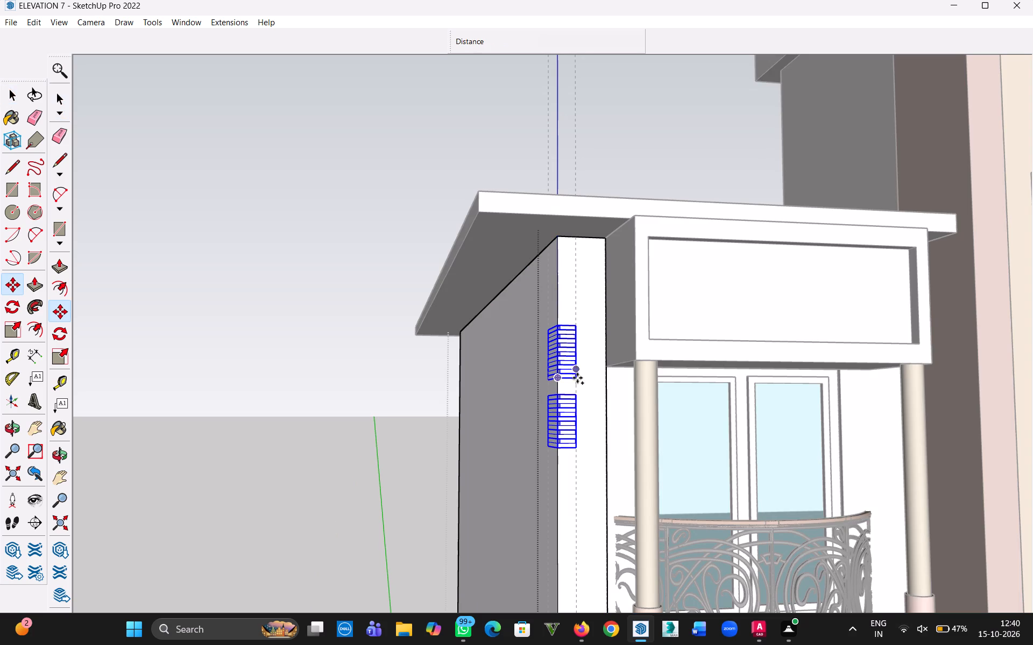
click(577, 325)
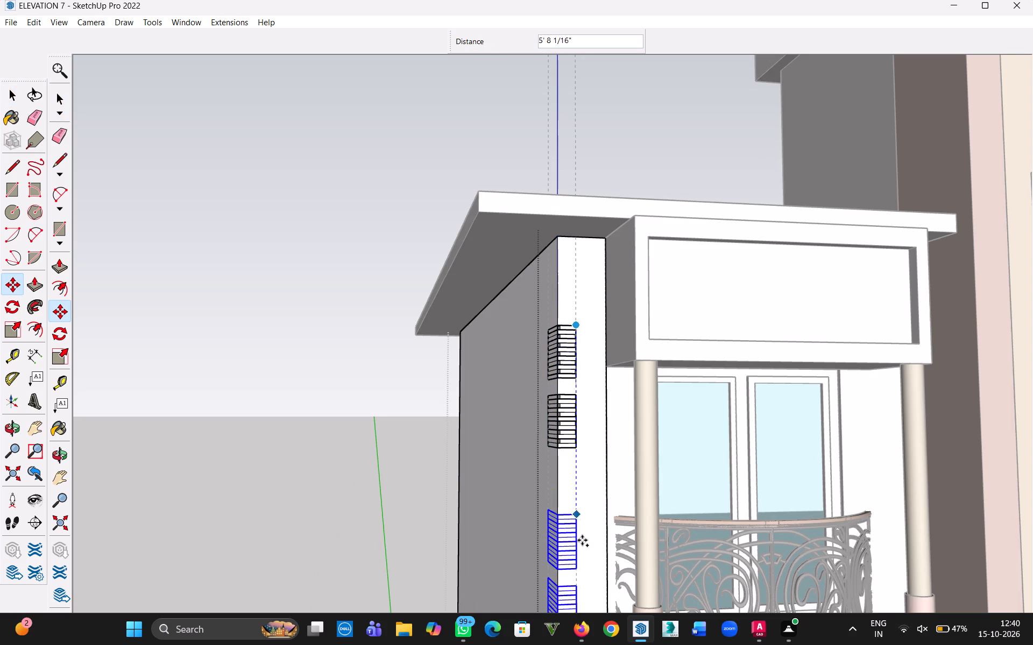
key(h)
drag(582, 540, 561, 245)
scroll(562, 264, down, 14)
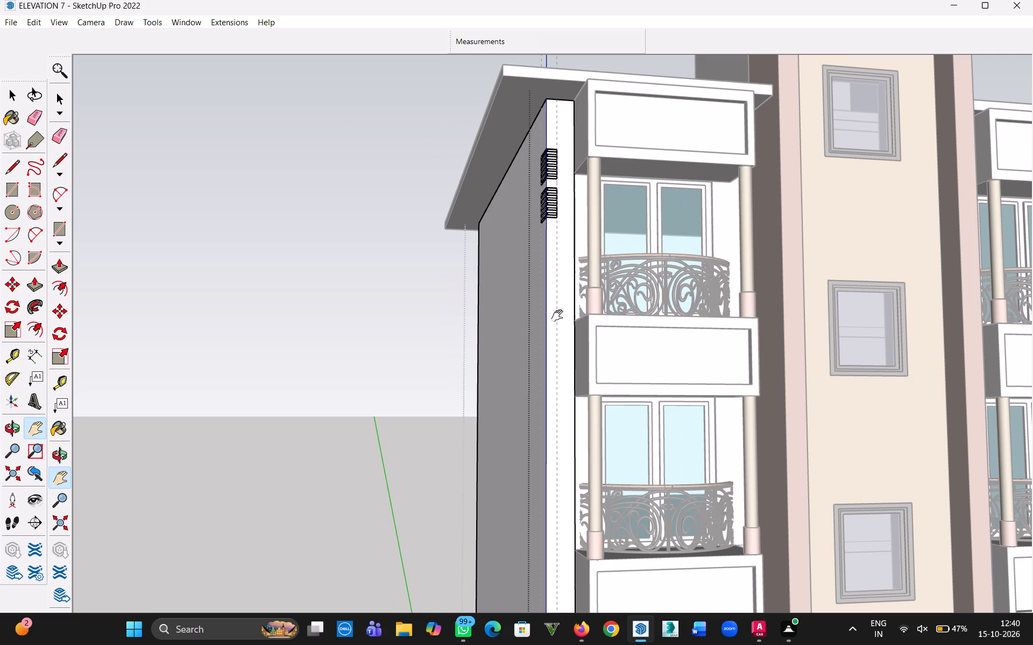
key(Escape)
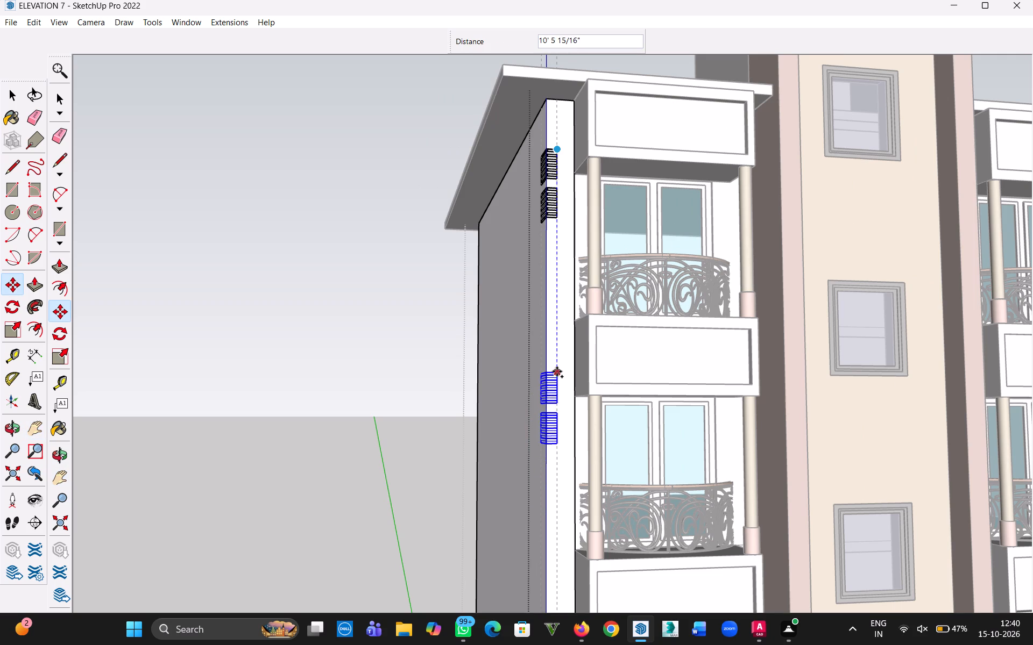
click(557, 370)
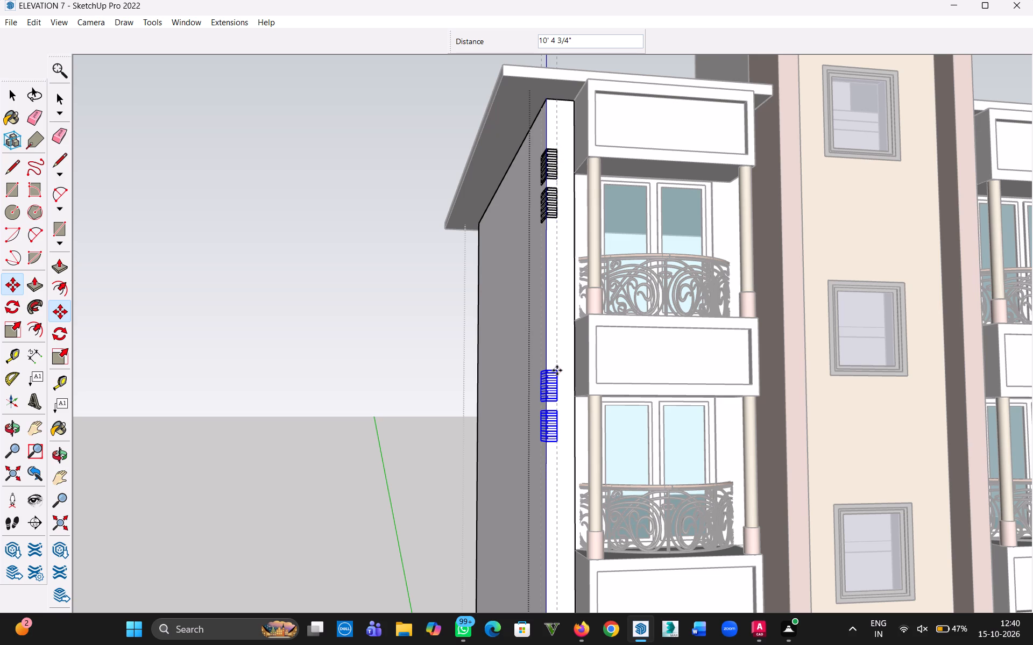
Repeat the pair's downward copy as an x3 array along the corner of the lower storeys and leave the wall group.
scroll(662, 402, down, 12)
key(h)
drag(651, 442, 603, 213)
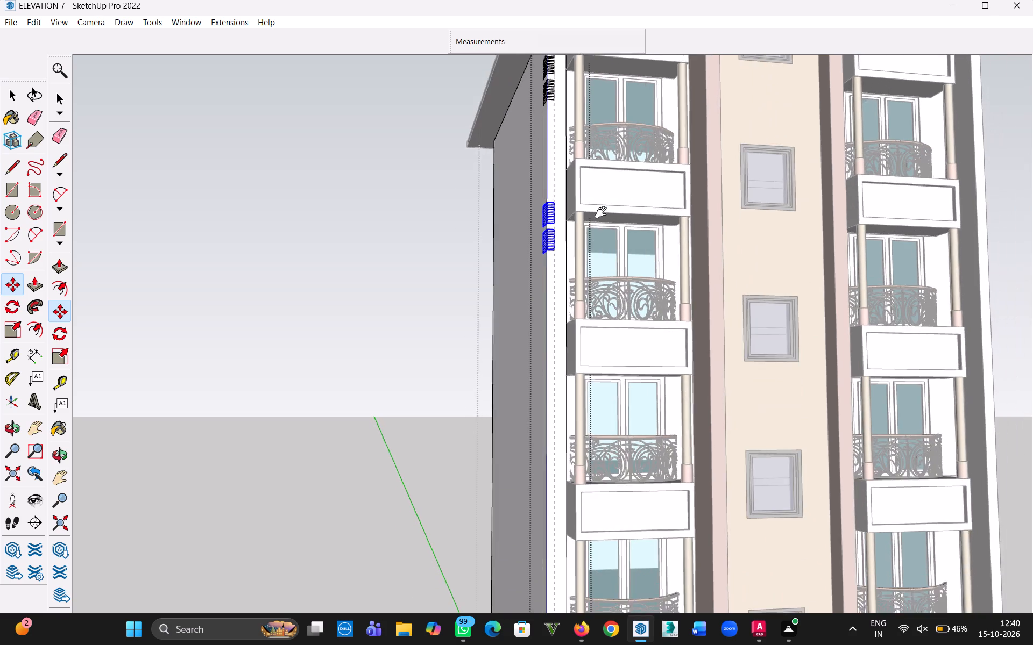
drag(603, 213, 550, 141)
scroll(561, 232, down, 3)
middle_drag(562, 272, 555, 277)
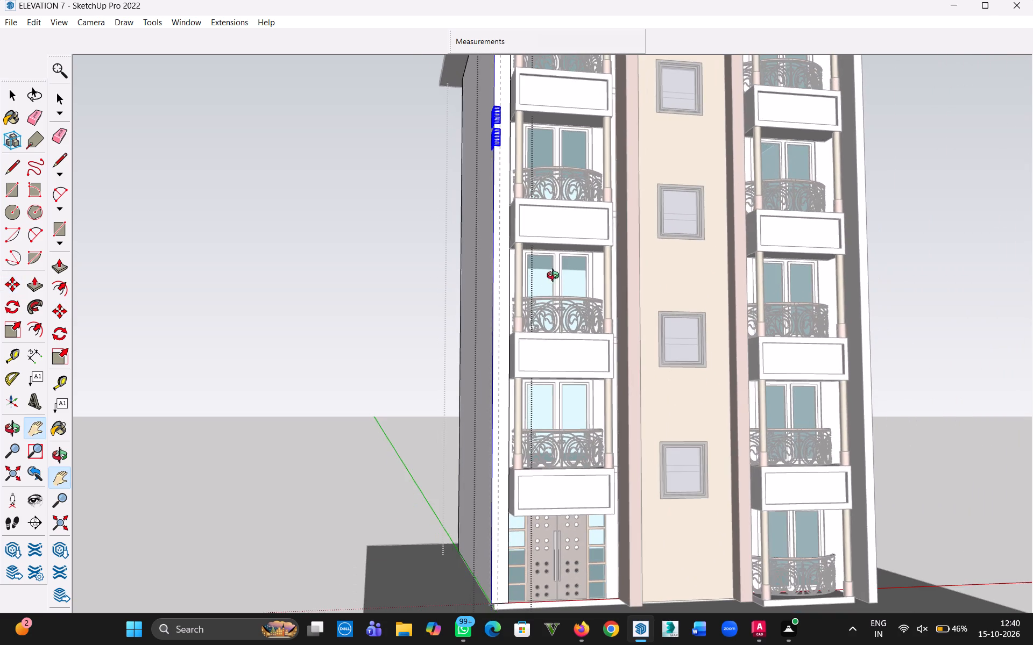
middle_drag(555, 277, 514, 304)
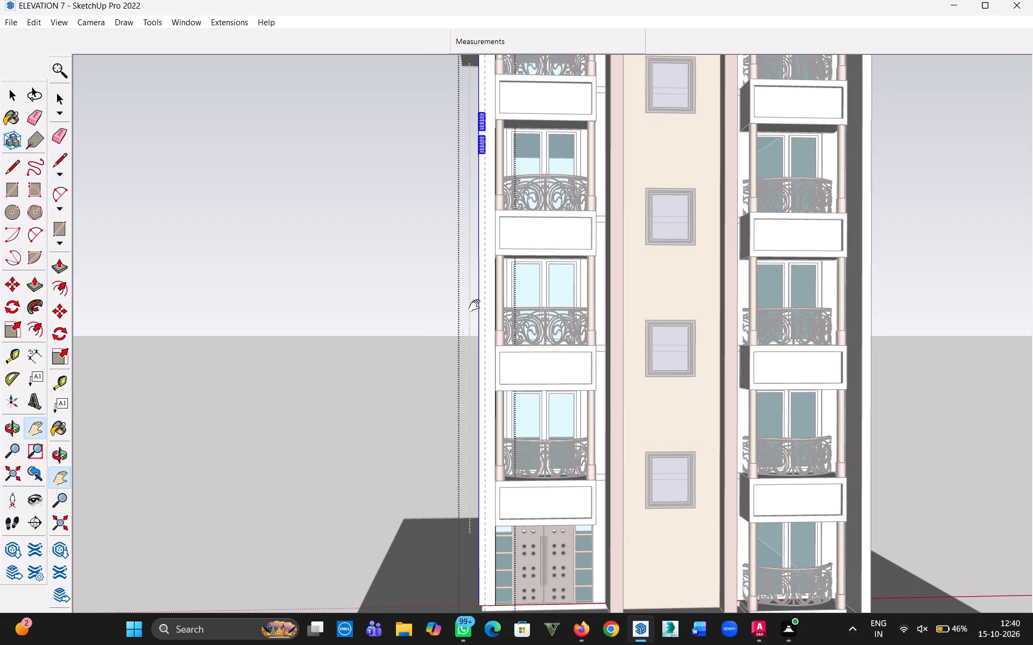
key(Escape)
key(x)
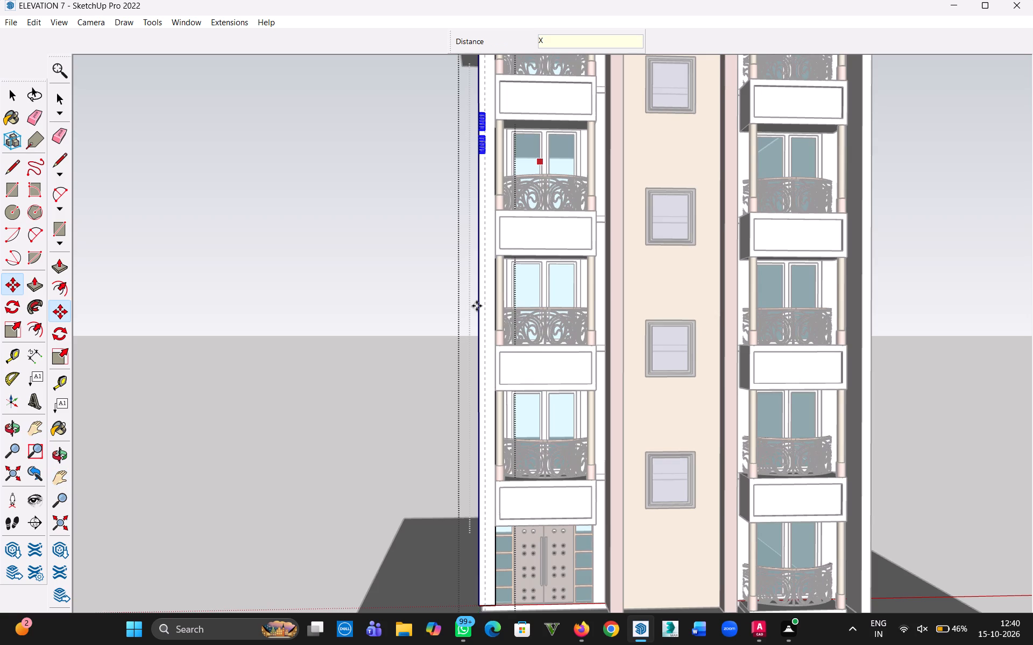
key(3)
key(Return)
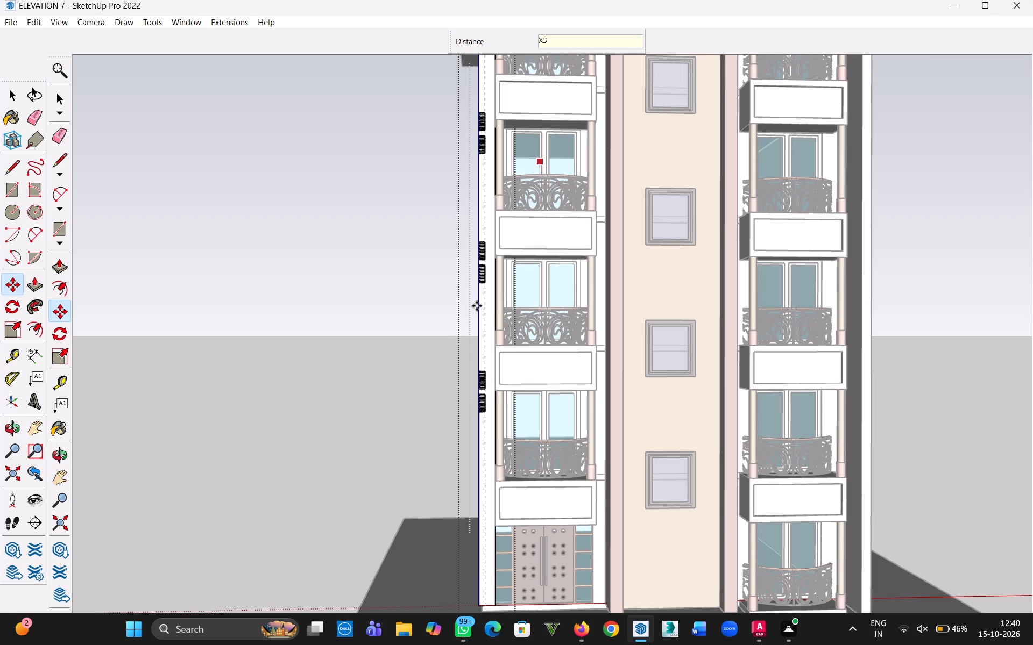
click(13, 94)
click(322, 248)
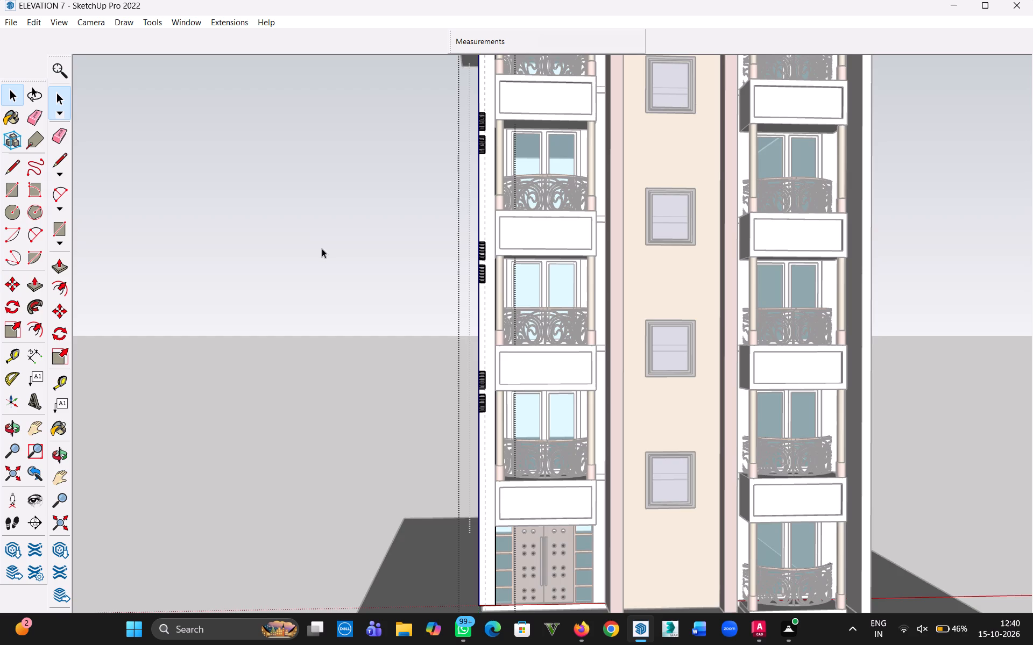
Examine the grooved corner blocks and the whole building from the side and the front.
middle_drag(344, 388, 687, 375)
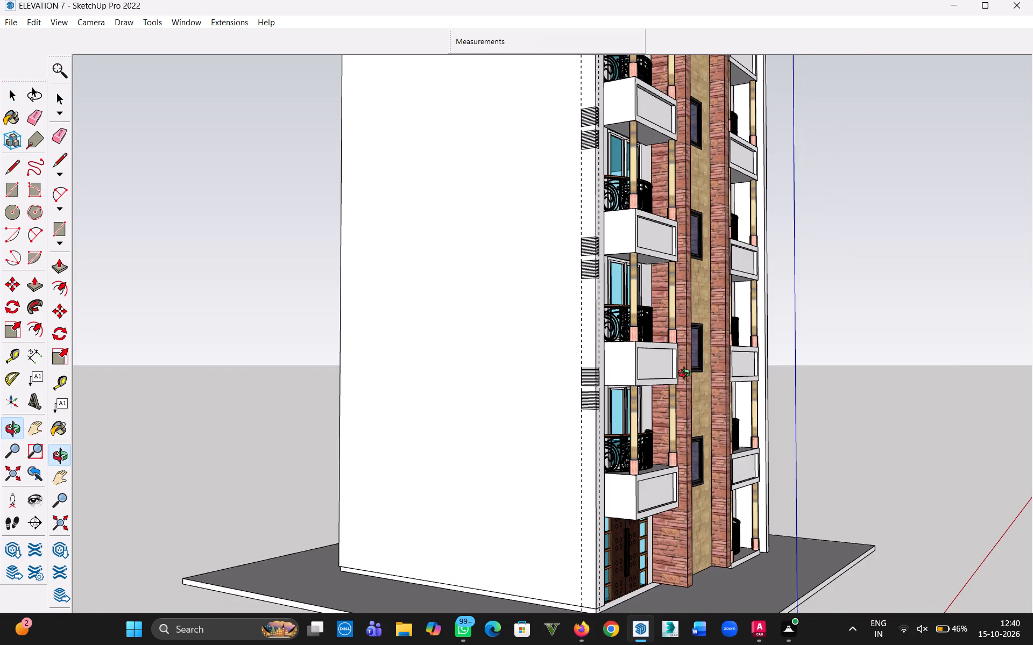
middle_drag(687, 375, 356, 478)
scroll(362, 369, down, 5)
middle_drag(362, 359, 375, 361)
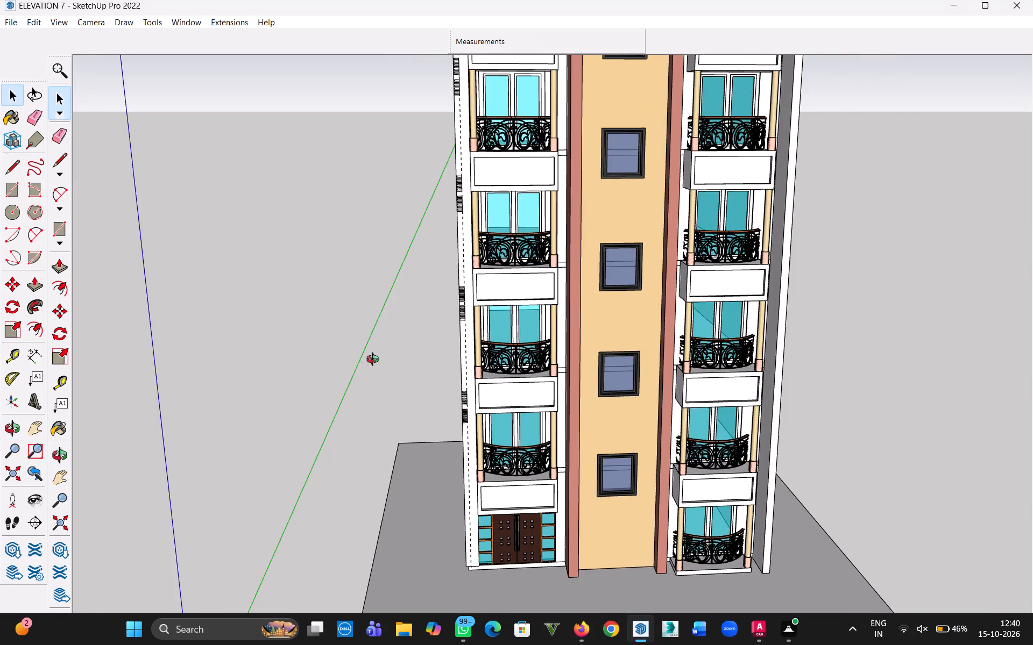
middle_drag(375, 361, 573, 393)
scroll(334, 327, down, 4)
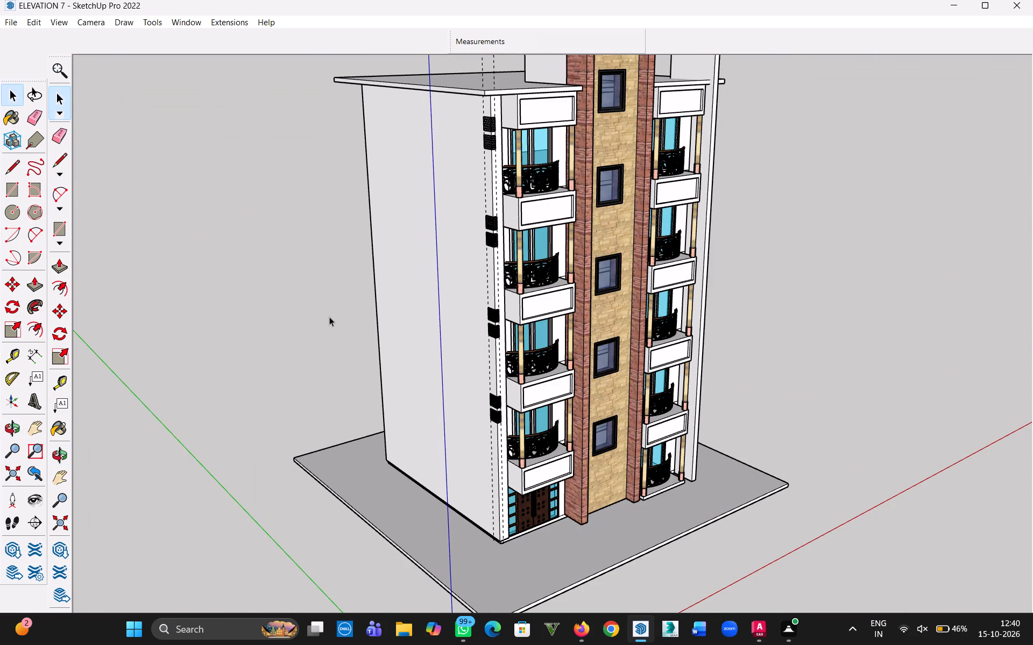
scroll(486, 332, down, 4)
middle_drag(816, 254, 671, 262)
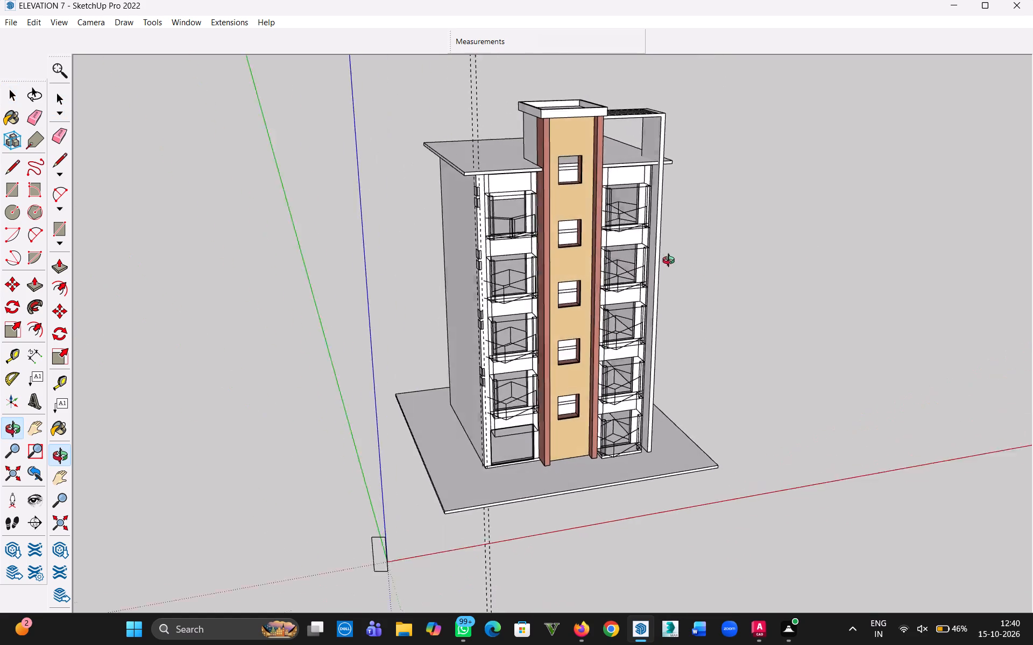
middle_drag(671, 262, 623, 205)
Delete all construction guides from the model.
click(37, 17)
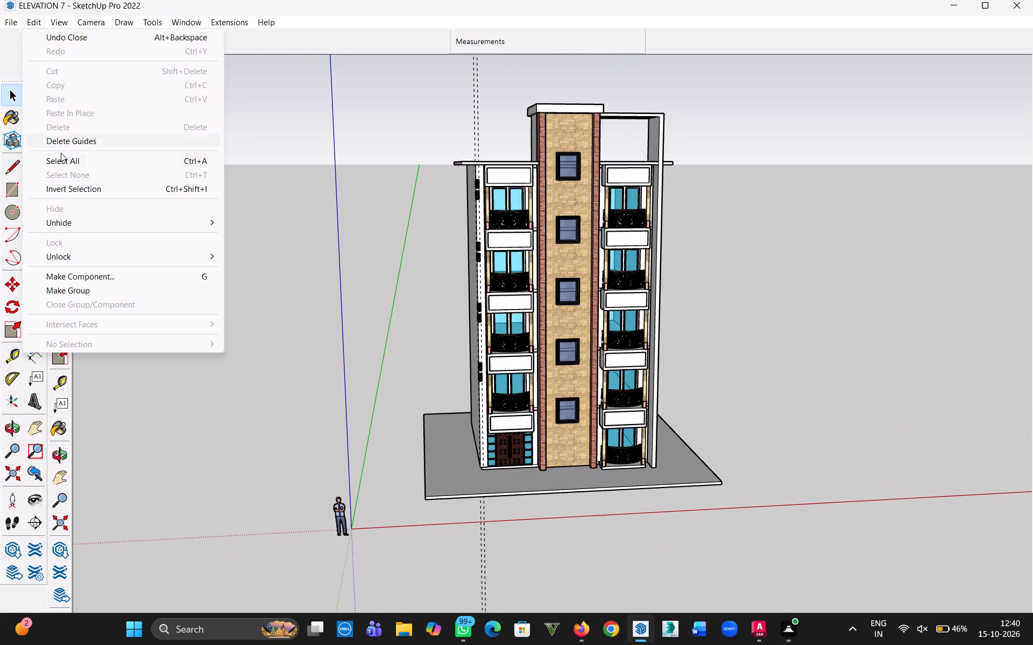
click(75, 138)
click(296, 289)
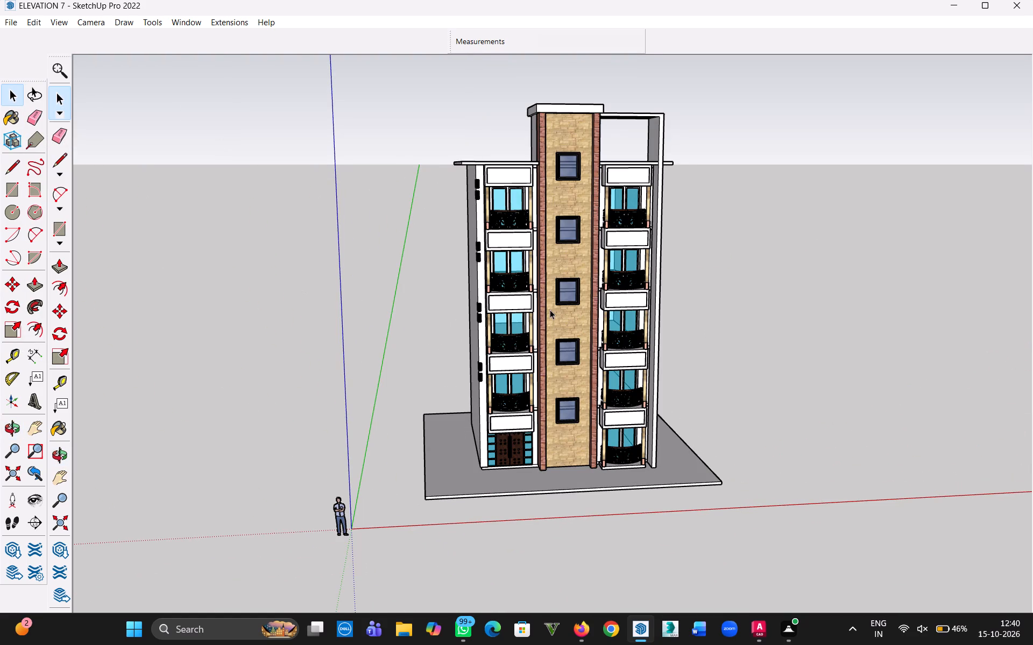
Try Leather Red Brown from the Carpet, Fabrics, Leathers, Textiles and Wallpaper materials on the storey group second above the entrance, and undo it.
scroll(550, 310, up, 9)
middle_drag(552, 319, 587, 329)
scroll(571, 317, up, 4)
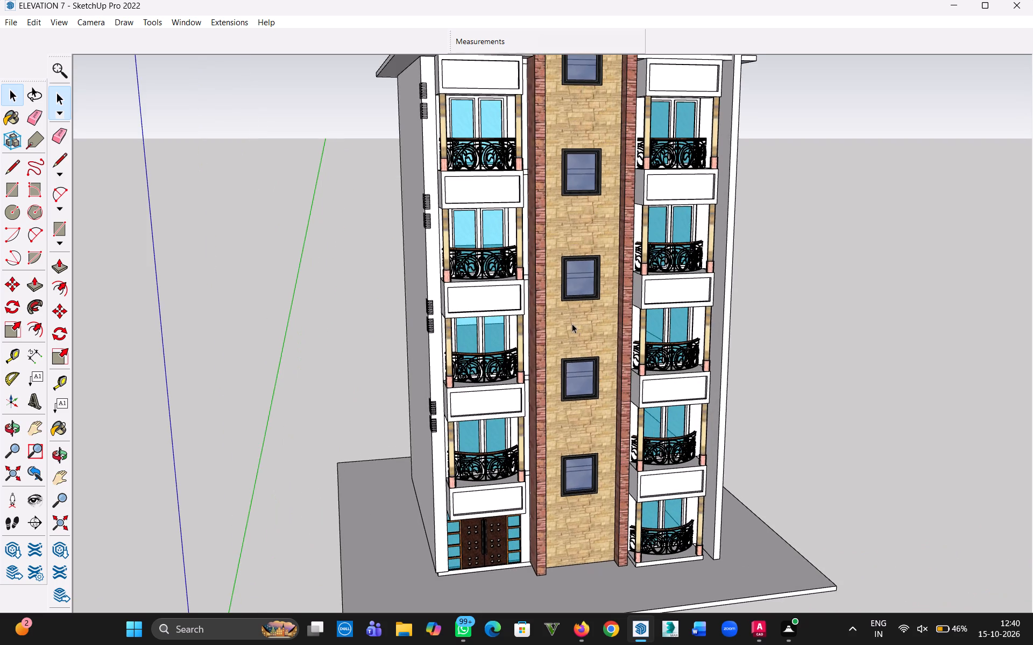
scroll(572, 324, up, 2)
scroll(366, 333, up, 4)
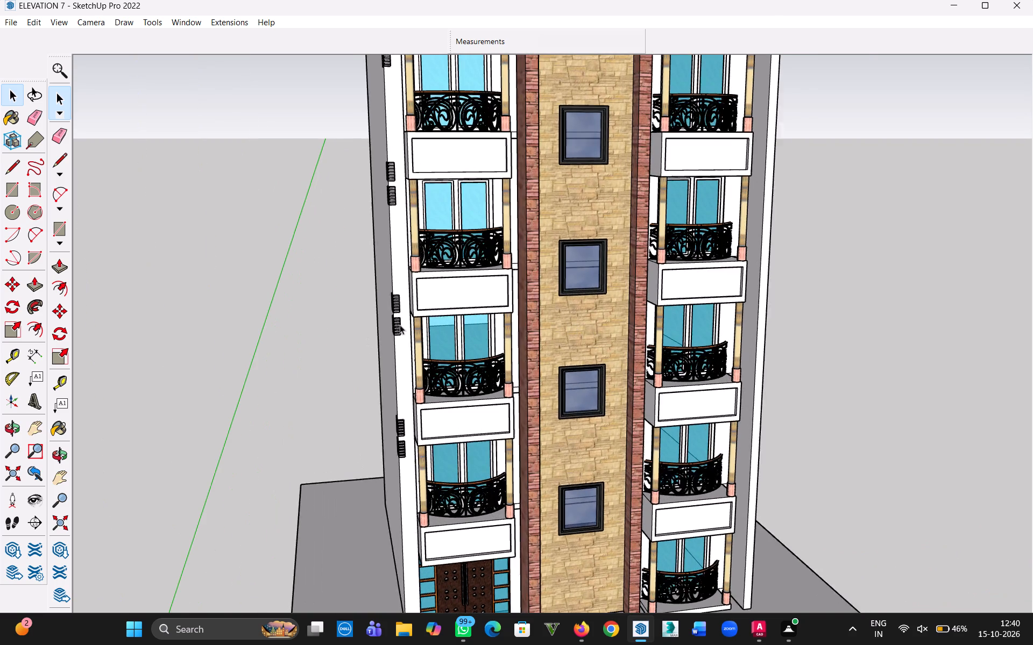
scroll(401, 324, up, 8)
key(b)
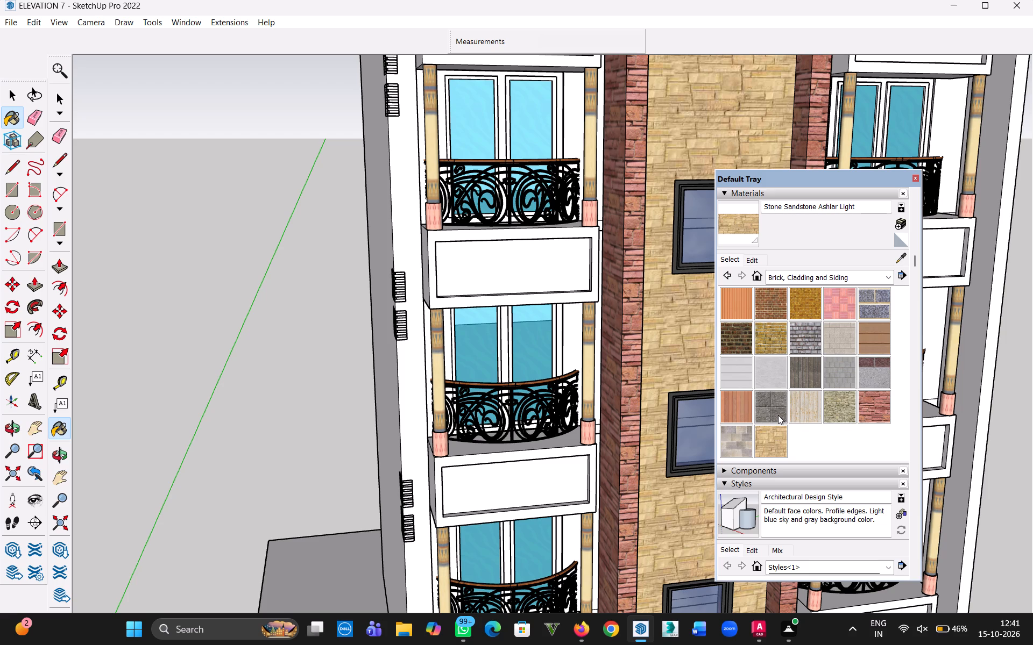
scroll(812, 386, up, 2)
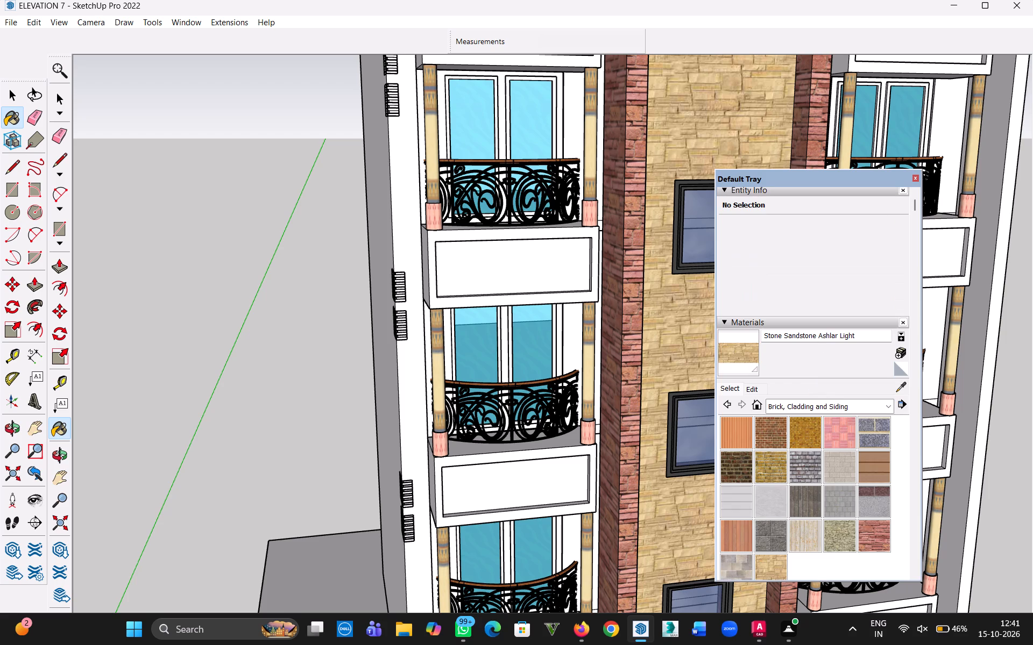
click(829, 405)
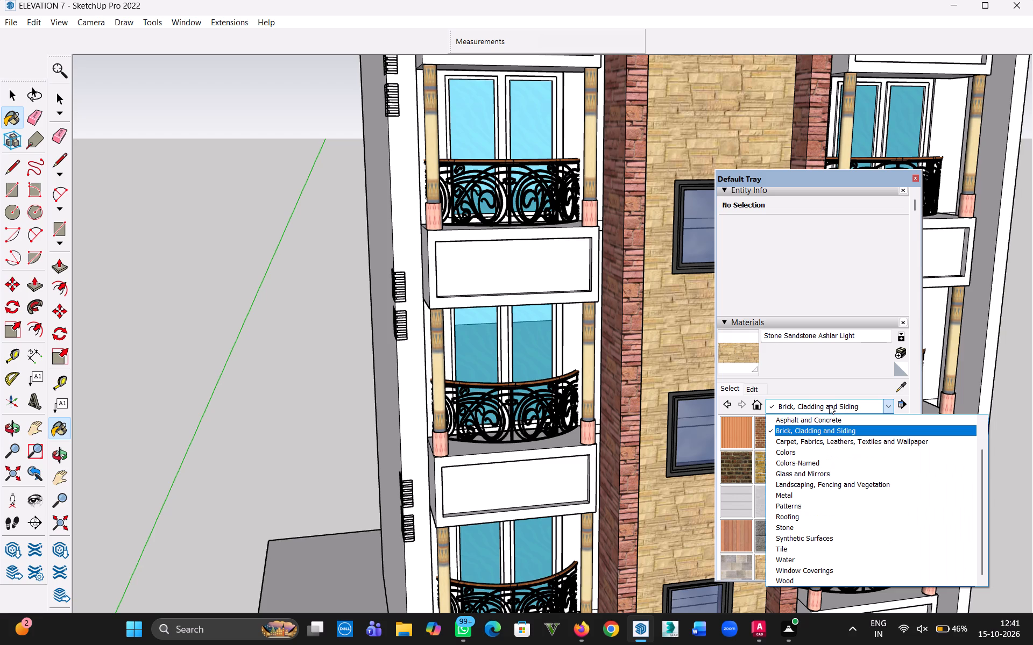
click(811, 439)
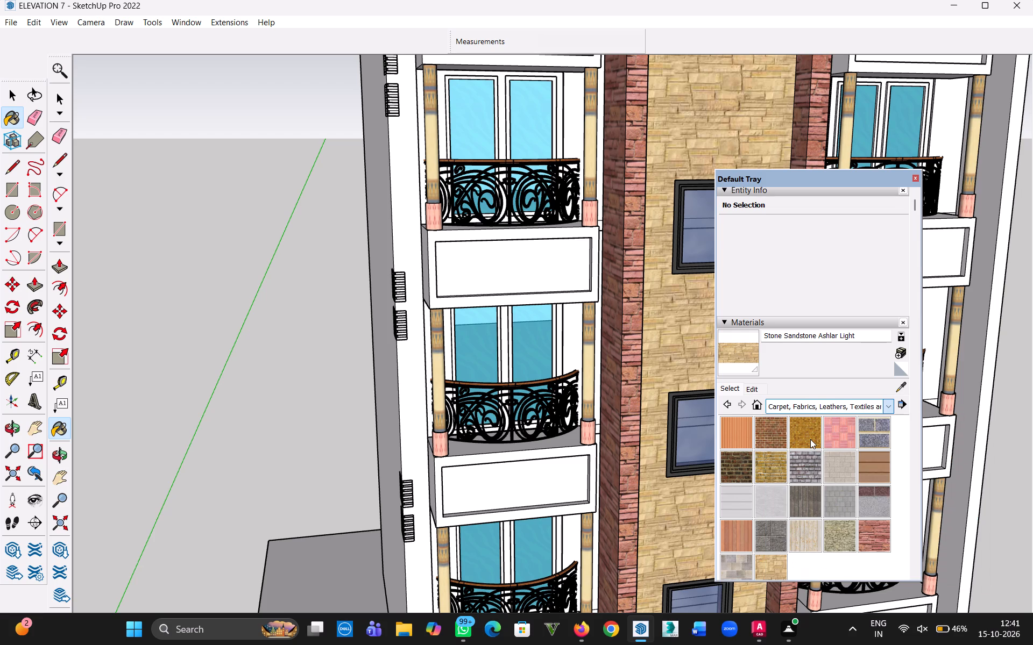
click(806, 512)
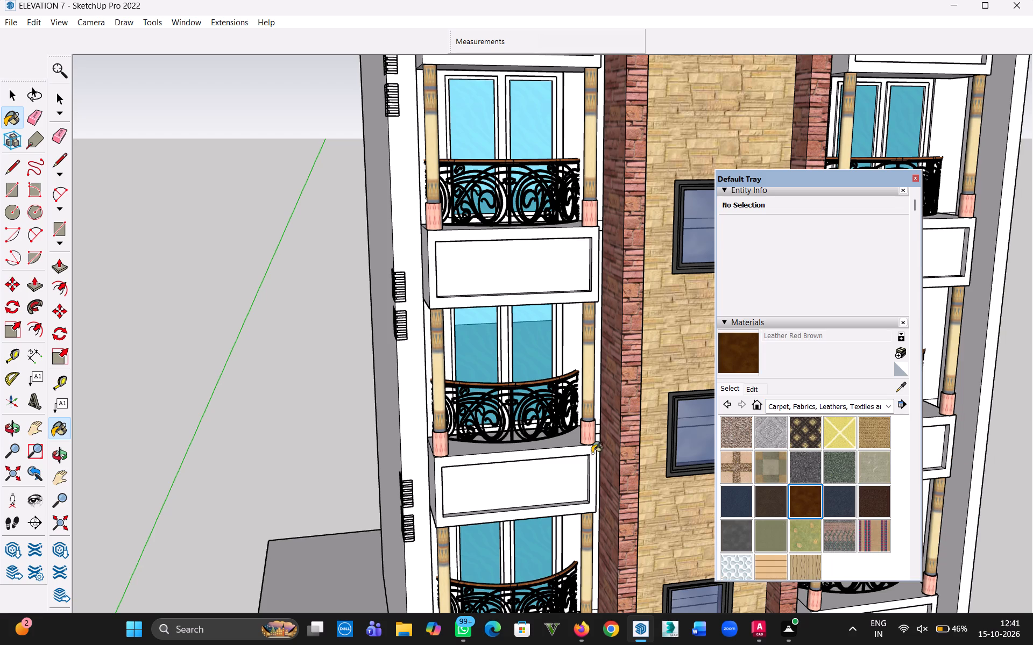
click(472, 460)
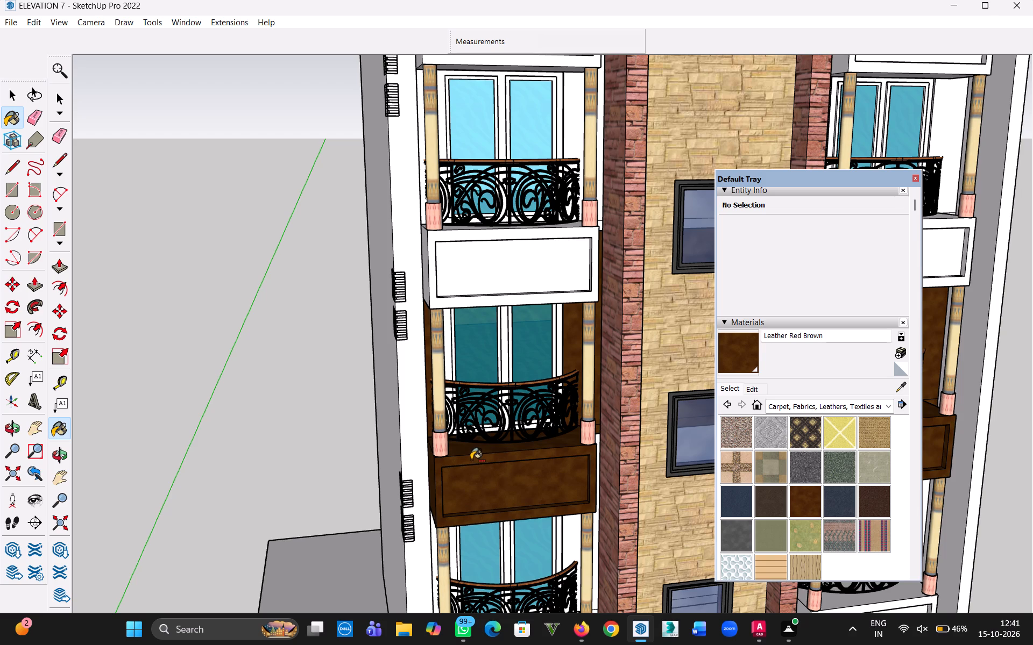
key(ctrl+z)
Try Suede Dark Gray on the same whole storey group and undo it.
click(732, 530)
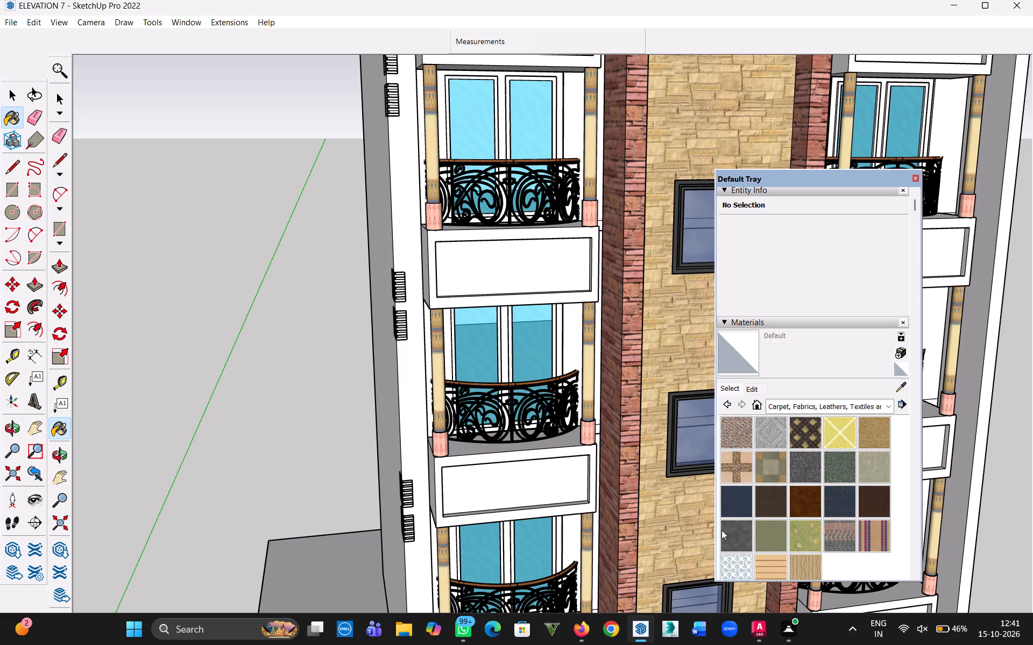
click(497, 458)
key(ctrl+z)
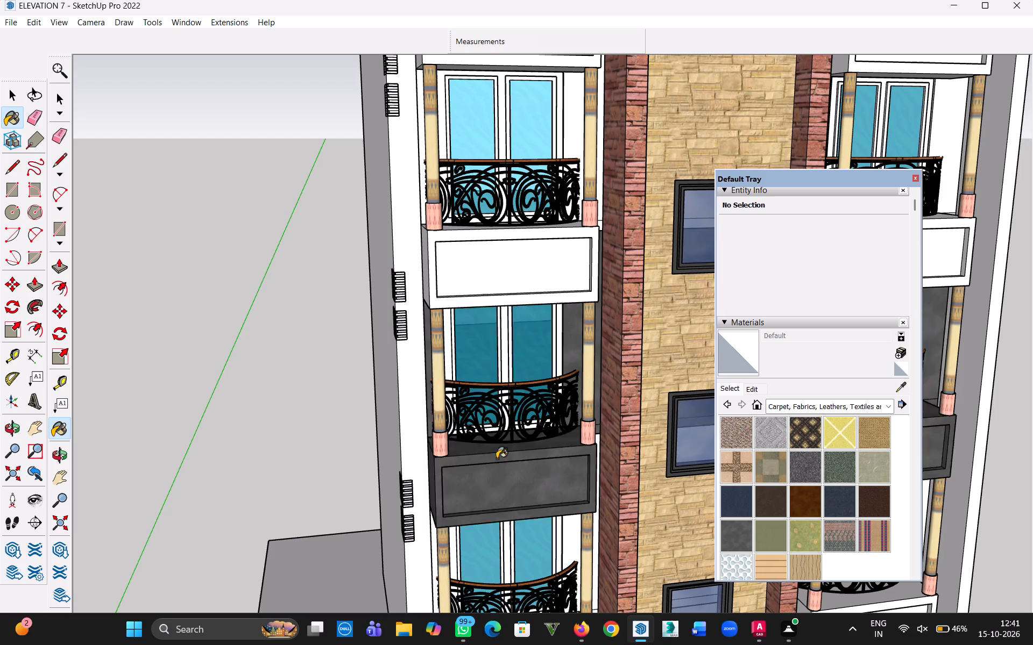
Inside the nested balcony groups, paint the front border of the second parapet above the entrance door with Suede Dark Gray, and leave the groups.
click(16, 97)
double_click(474, 478)
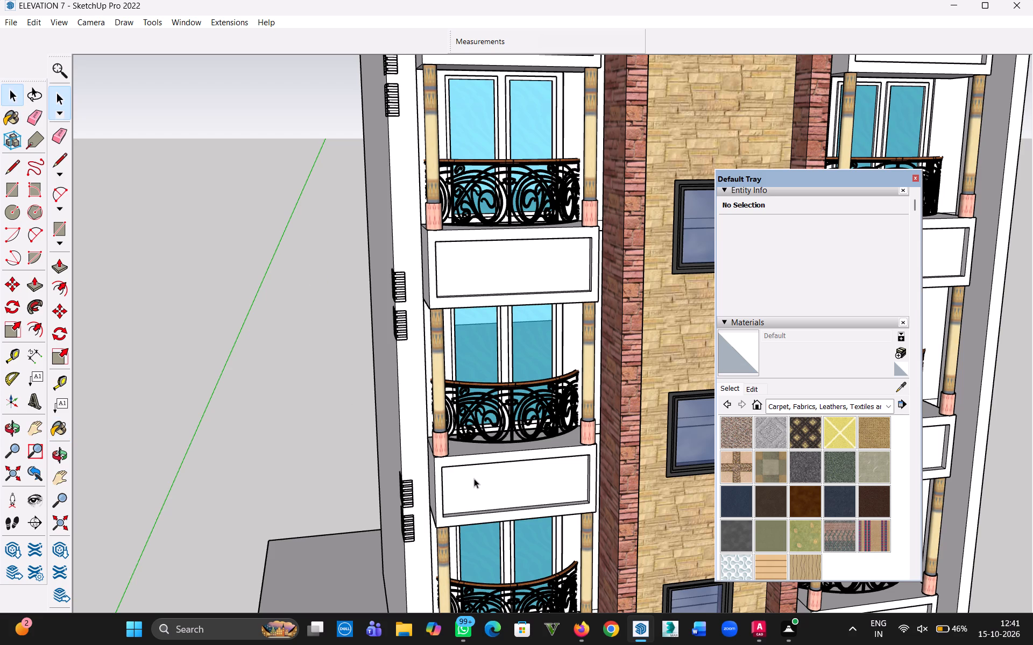
double_click(457, 462)
click(461, 461)
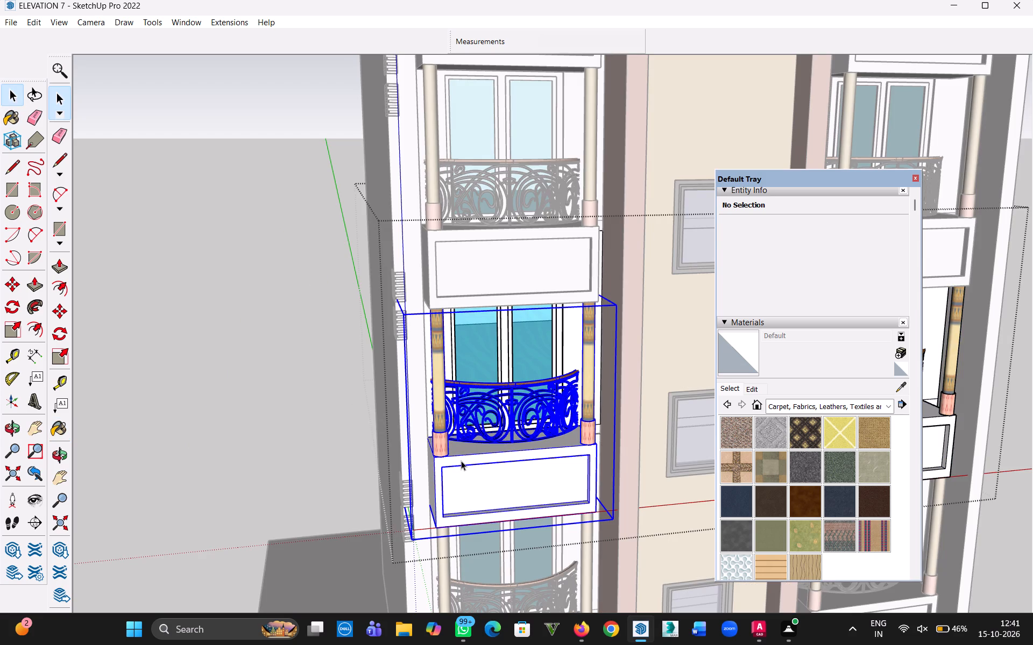
scroll(469, 465, up, 9)
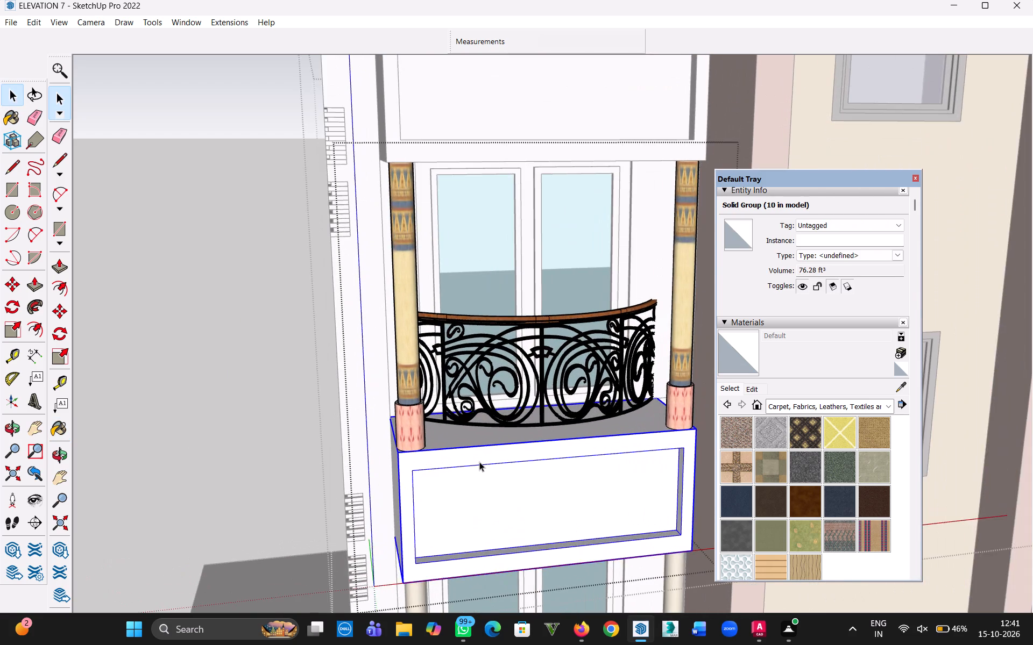
scroll(479, 462, up, 2)
key(p)
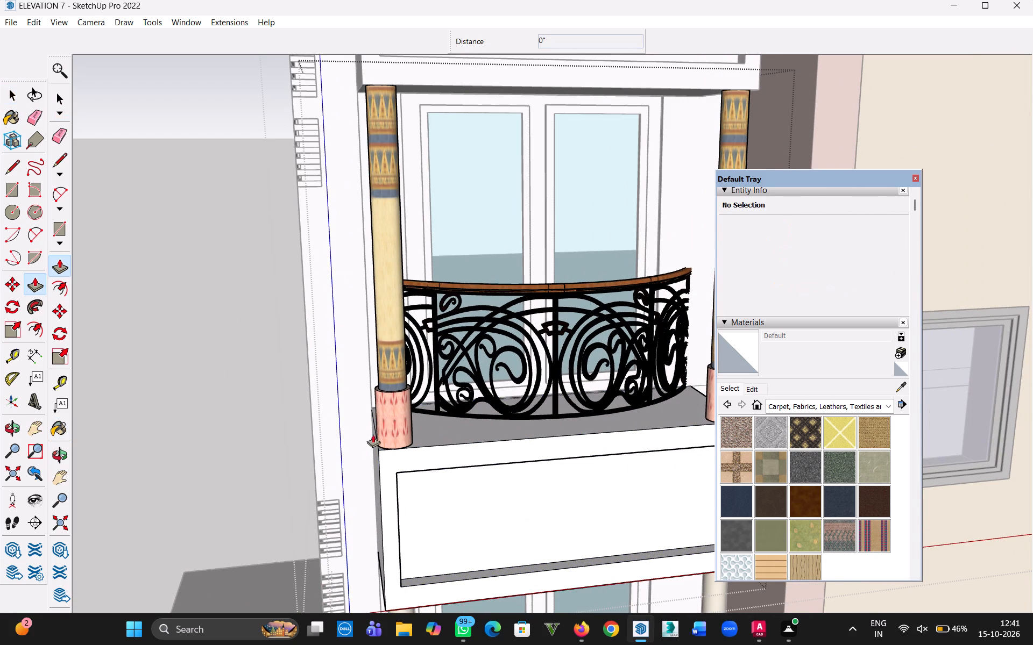
click(25, 112)
click(6, 89)
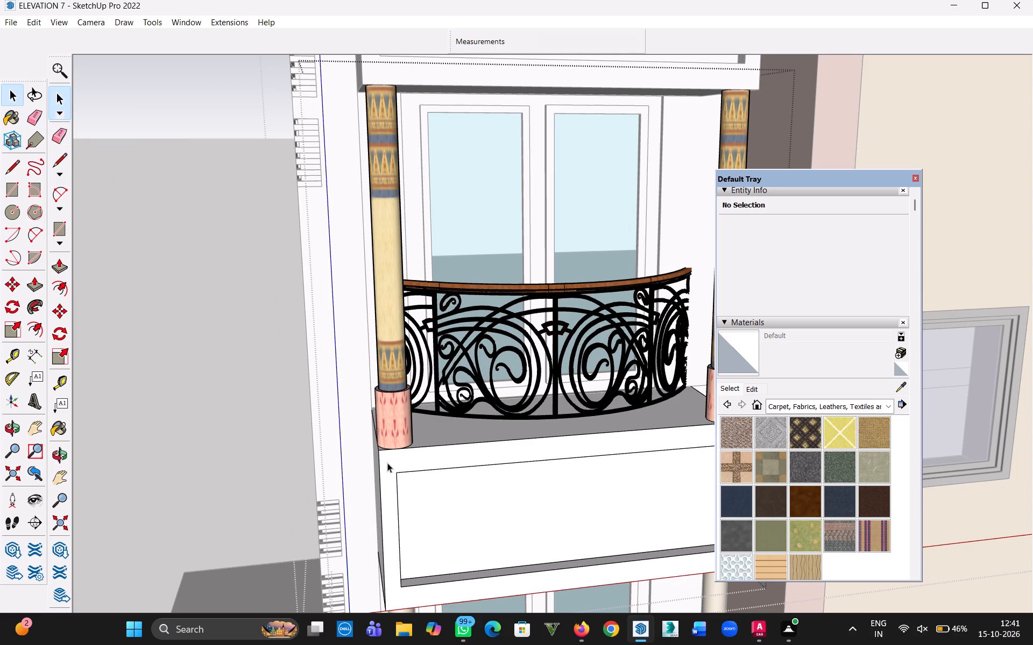
click(462, 509)
triple_click(462, 509)
click(435, 462)
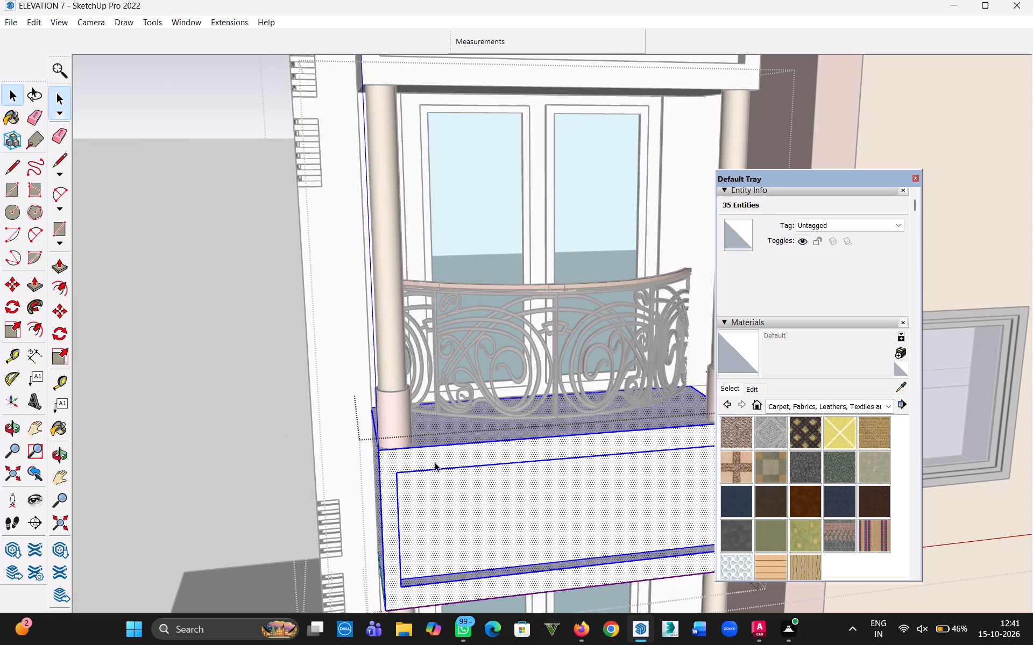
key(b)
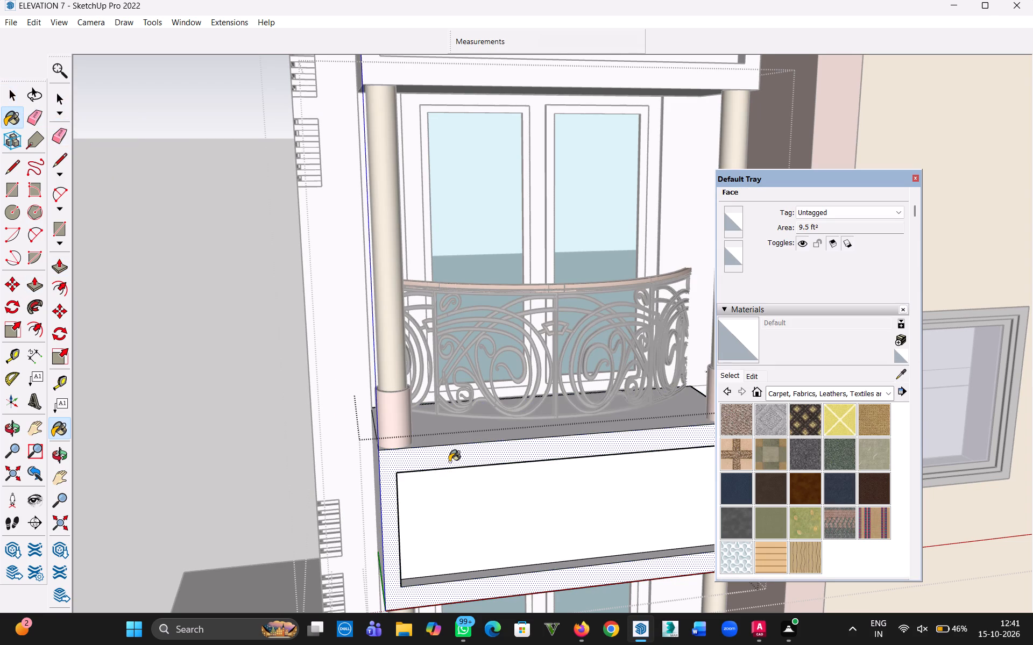
click(449, 462)
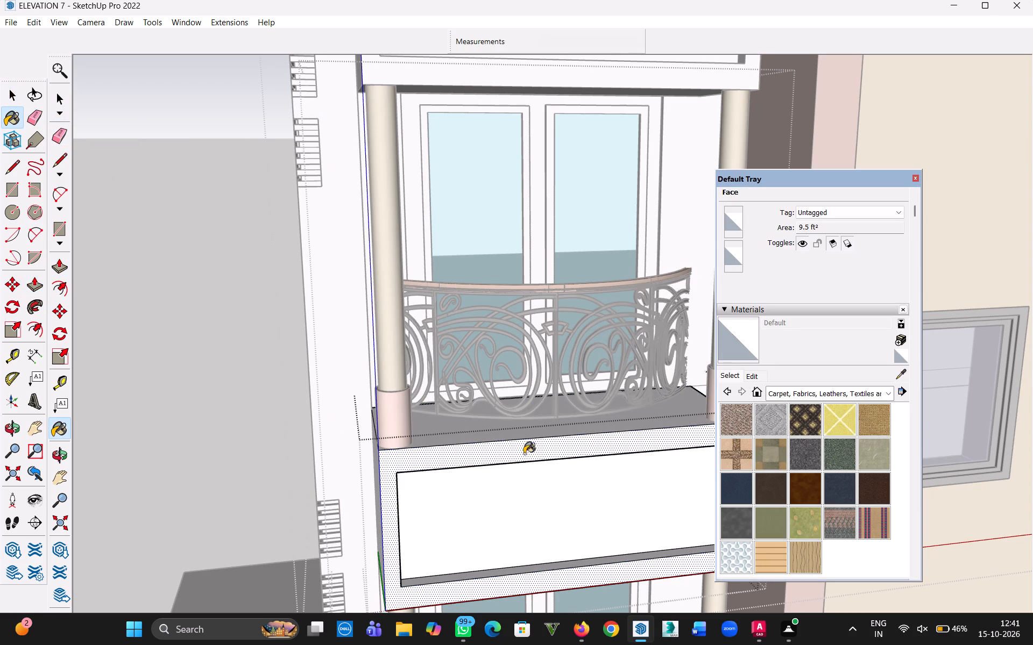
click(523, 454)
click(804, 489)
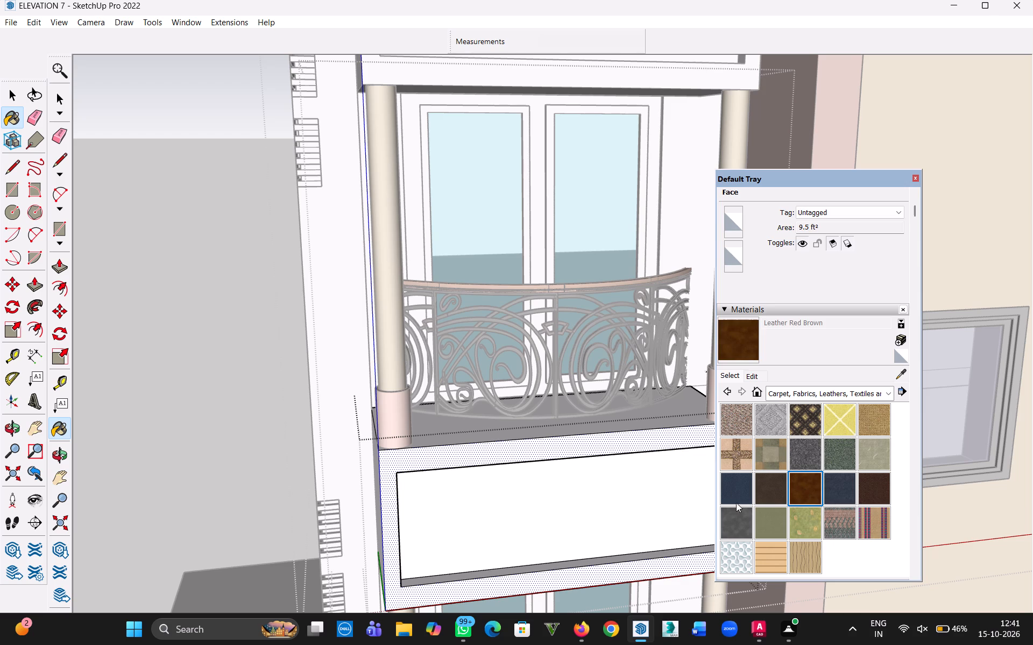
click(726, 517)
click(548, 442)
scroll(347, 513, down, 3)
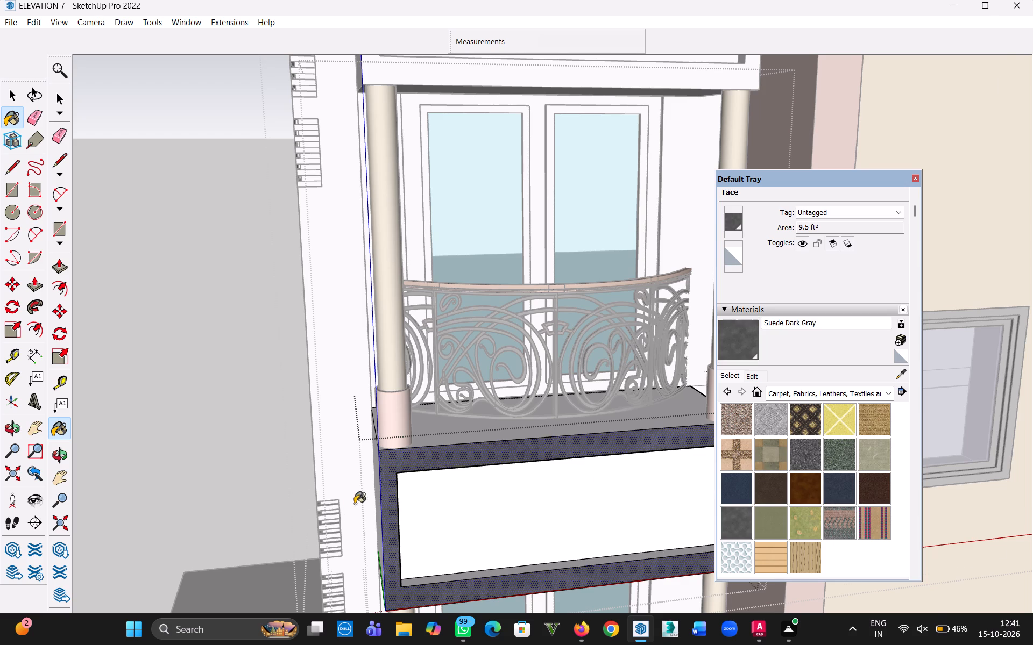
scroll(355, 504, down, 20)
scroll(355, 504, down, 20)
scroll(355, 504, down, 2)
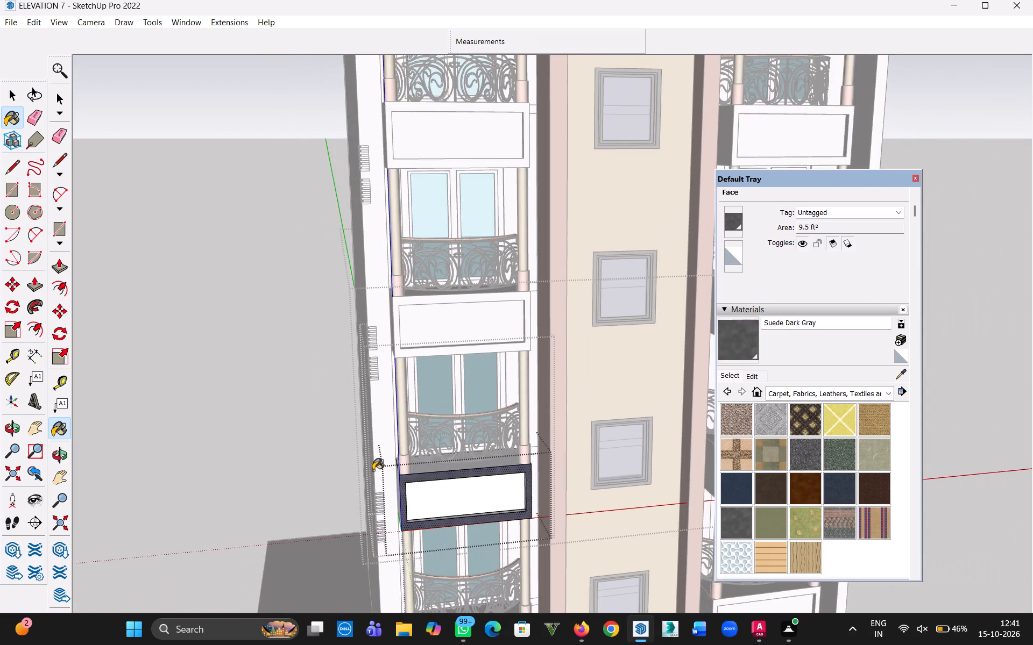
scroll(373, 470, down, 2)
click(11, 95)
click(203, 251)
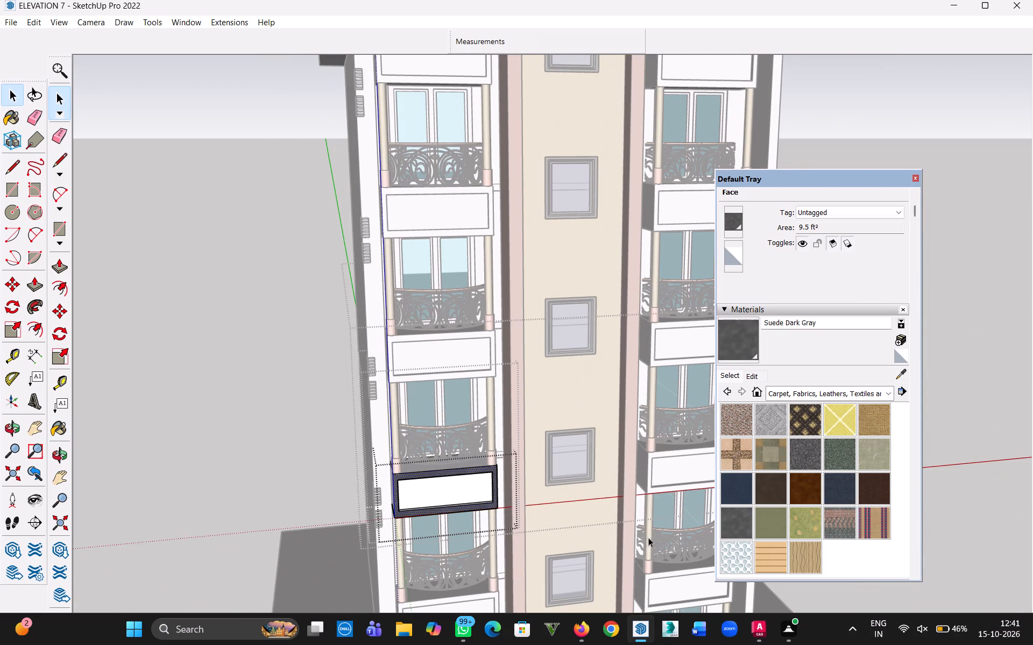
click(289, 362)
double_click(289, 361)
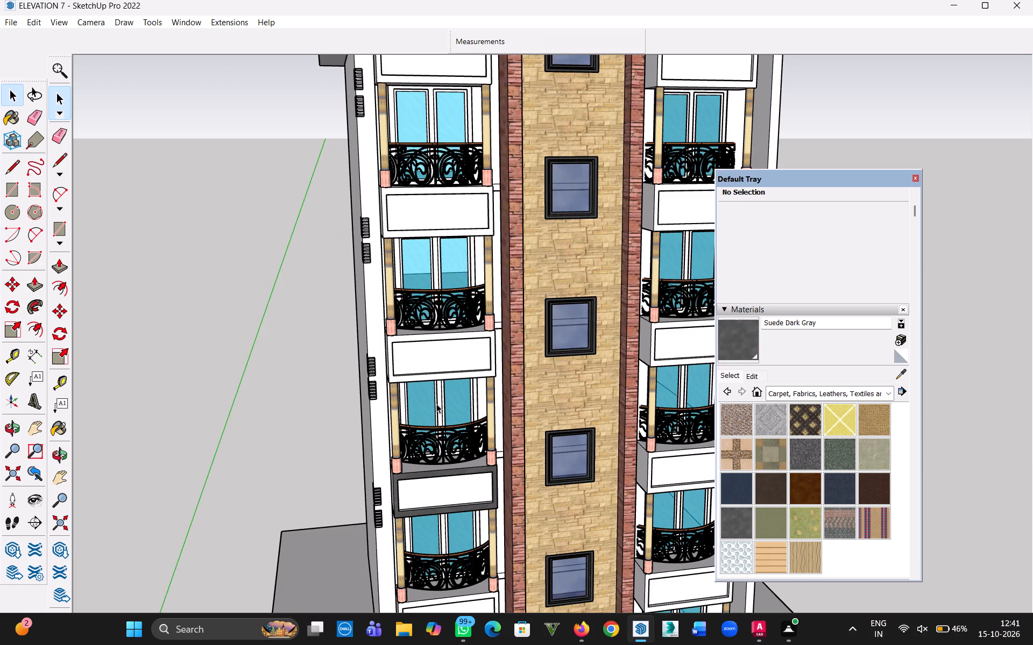
Open the opposite bay's balcony group on the same storey and paint its parapet's front border with Suede Dark Gray.
middle_drag(475, 491, 626, 510)
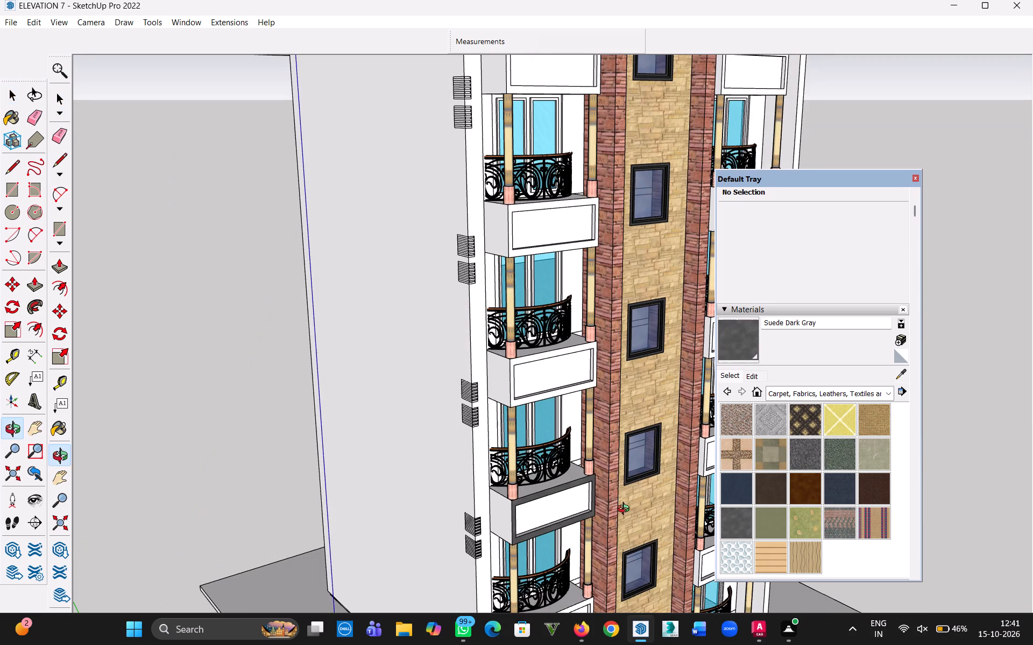
middle_drag(626, 510, 324, 461)
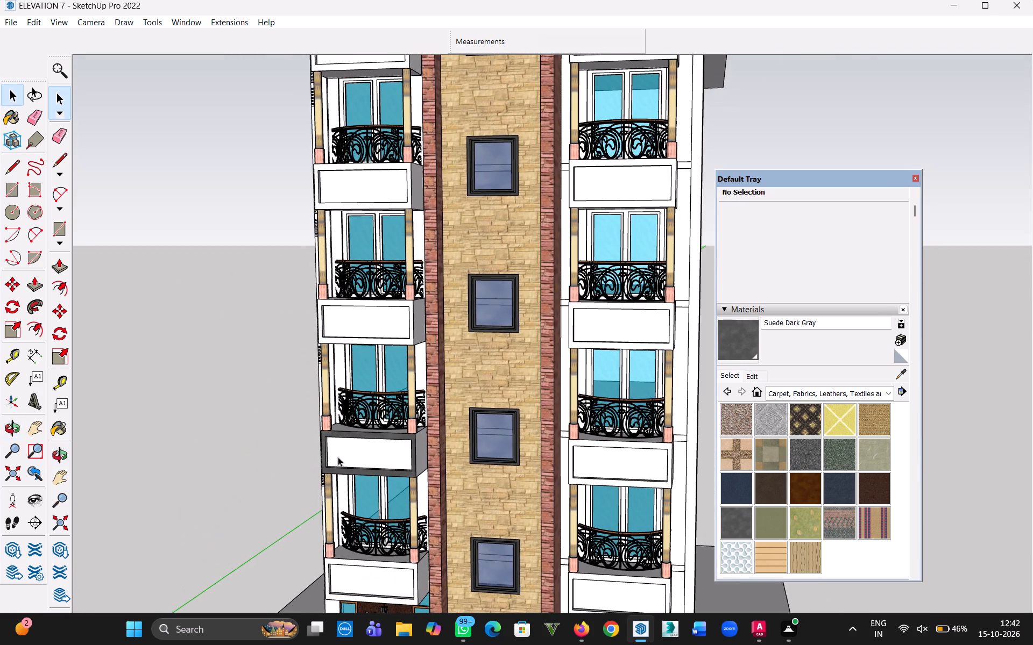
scroll(414, 511, down, 1)
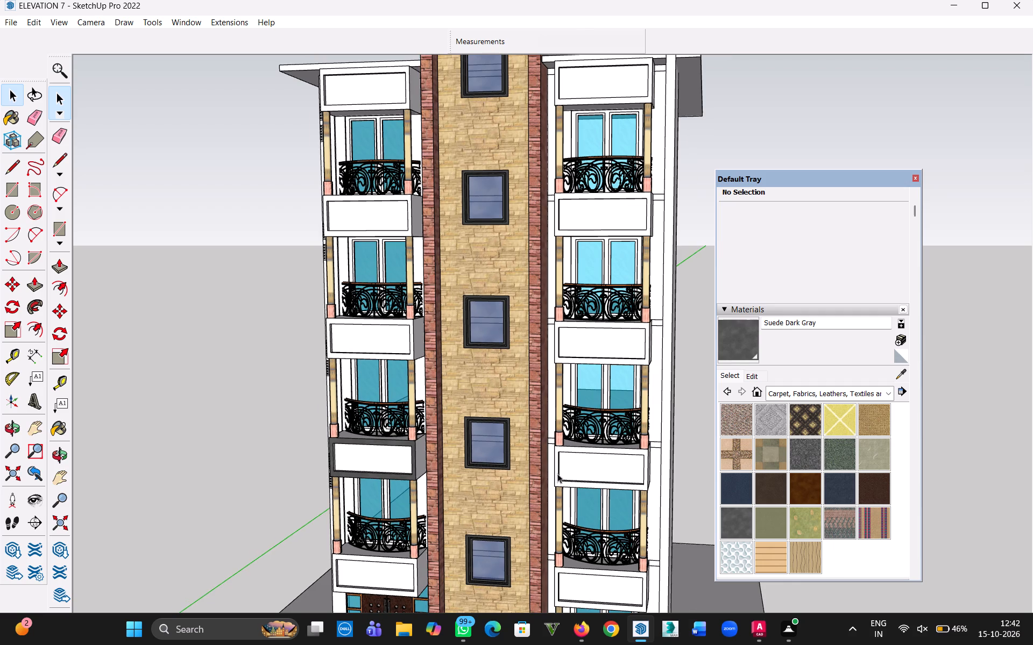
scroll(590, 479, up, 4)
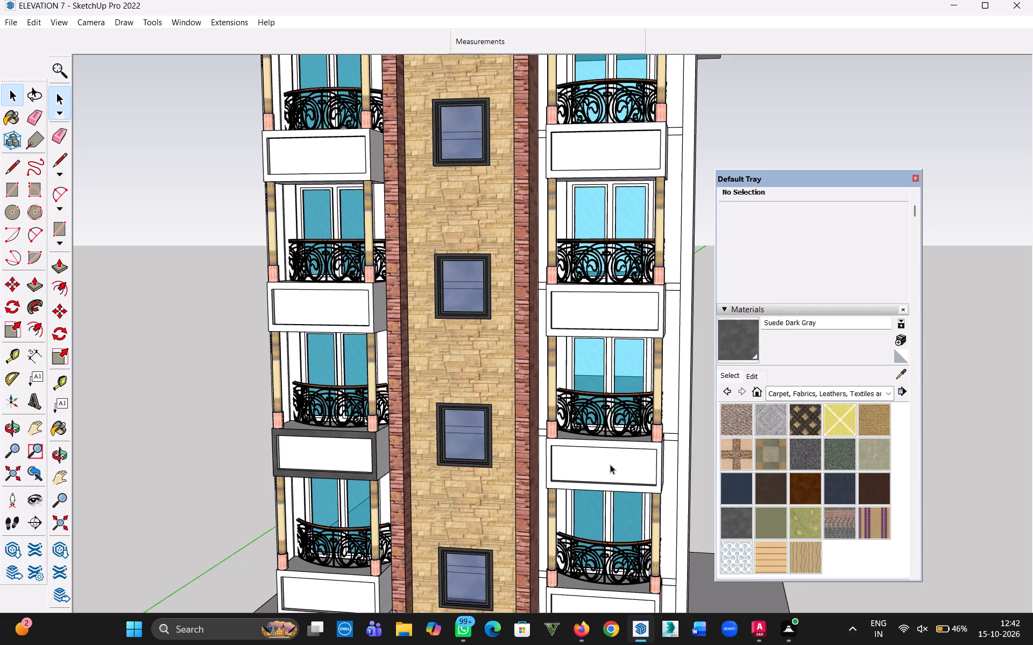
triple_click(610, 464)
scroll(610, 464, up, 9)
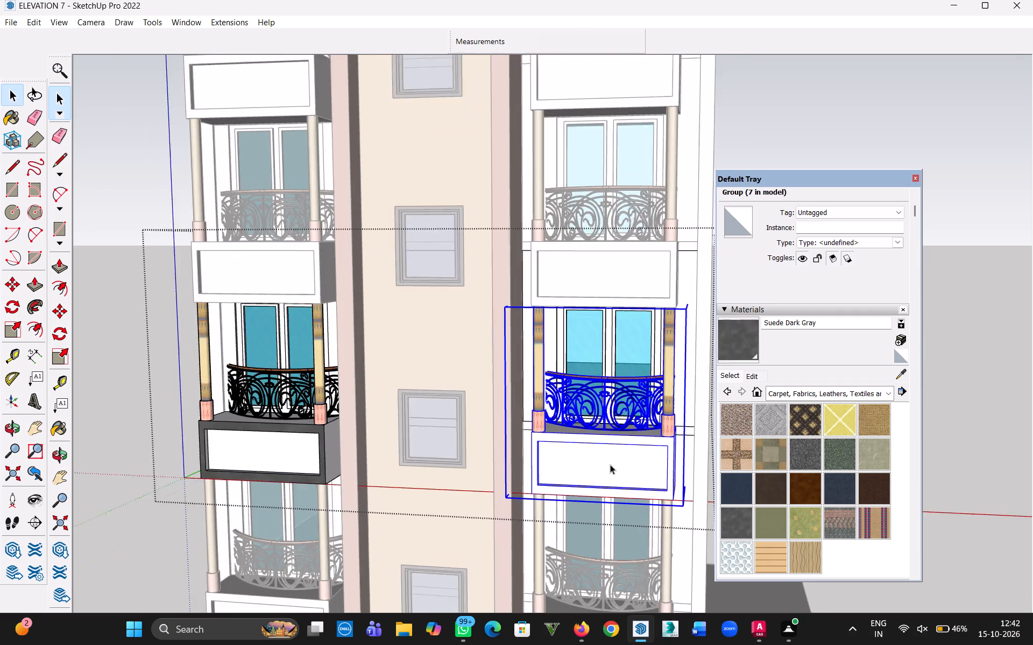
double_click(610, 464)
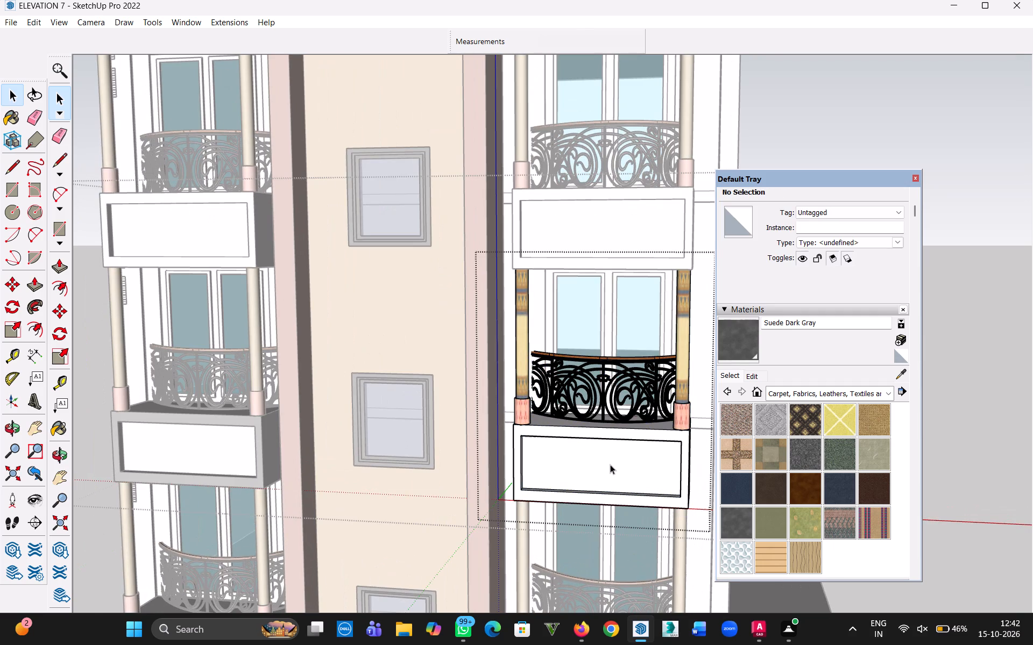
scroll(600, 457, up, 4)
key(b)
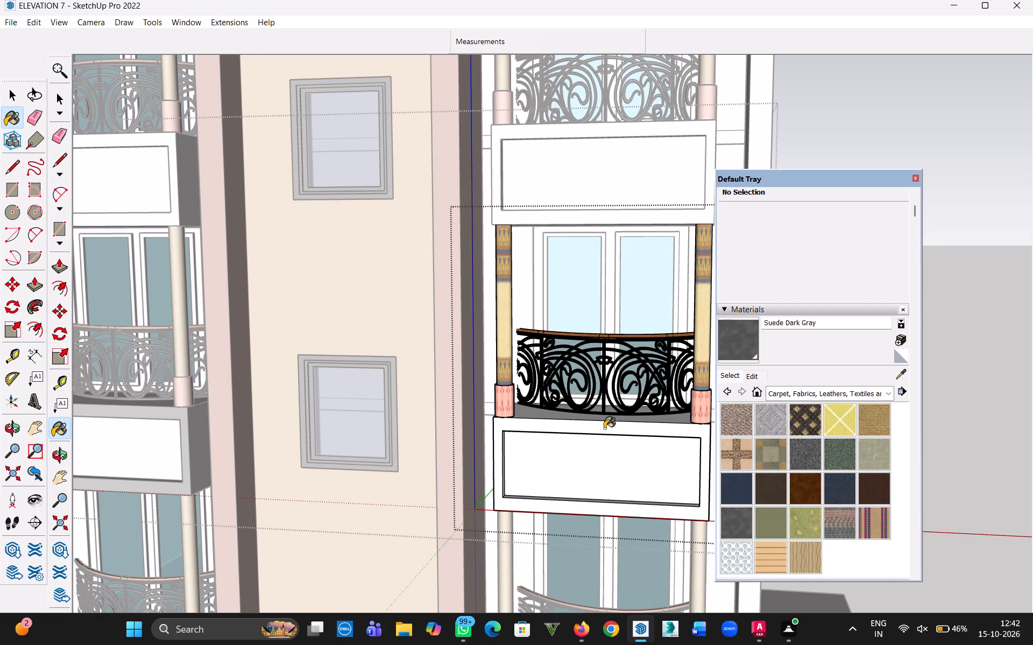
click(605, 426)
key(ctrl+z)
click(12, 99)
click(632, 428)
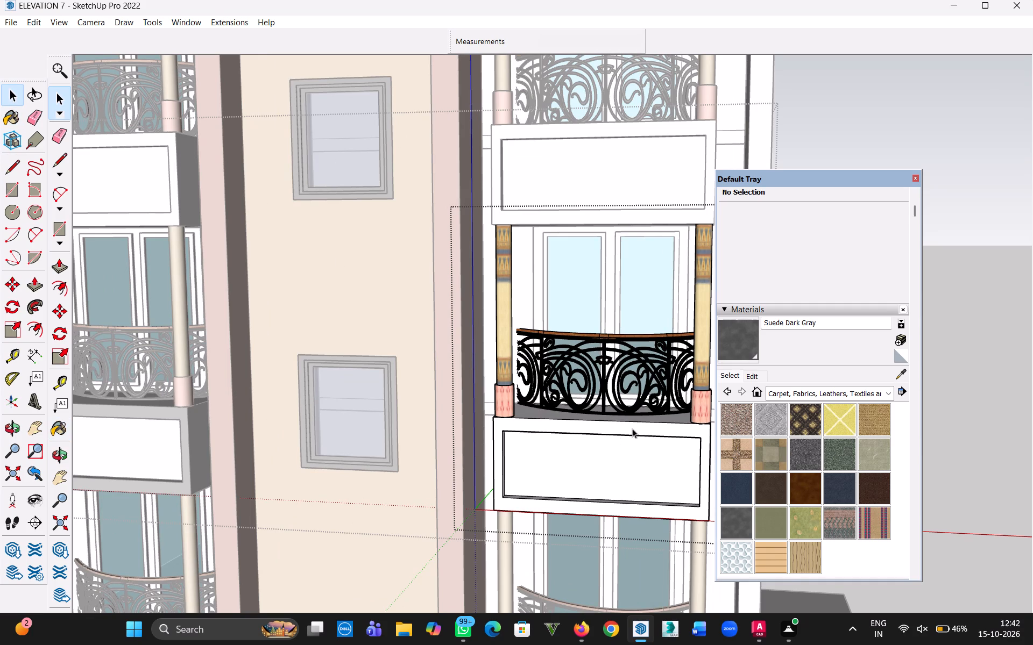
double_click(632, 428)
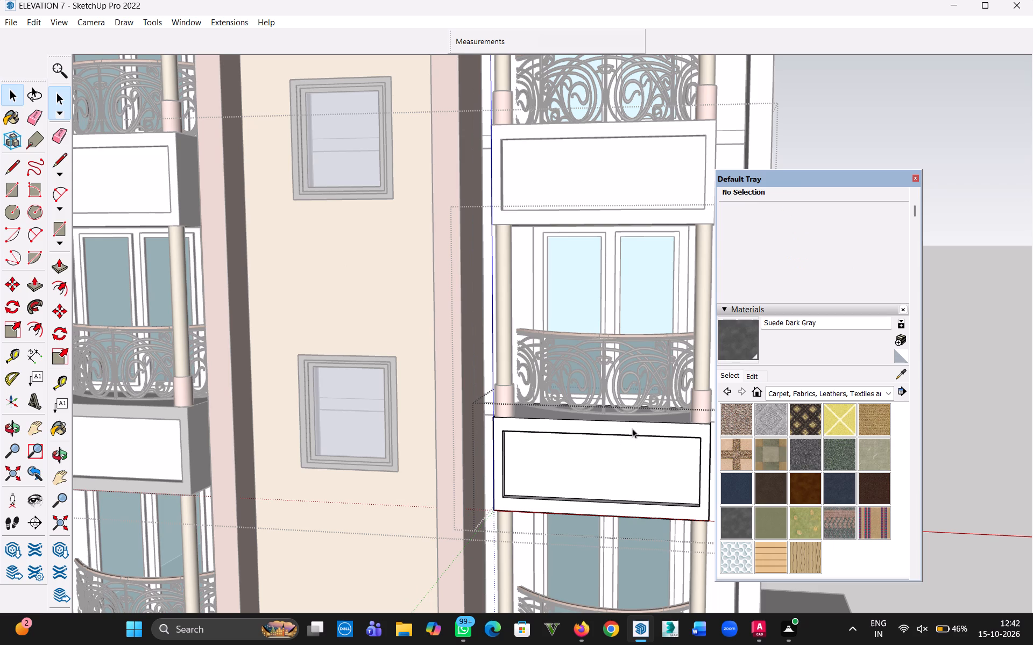
key(b)
click(635, 428)
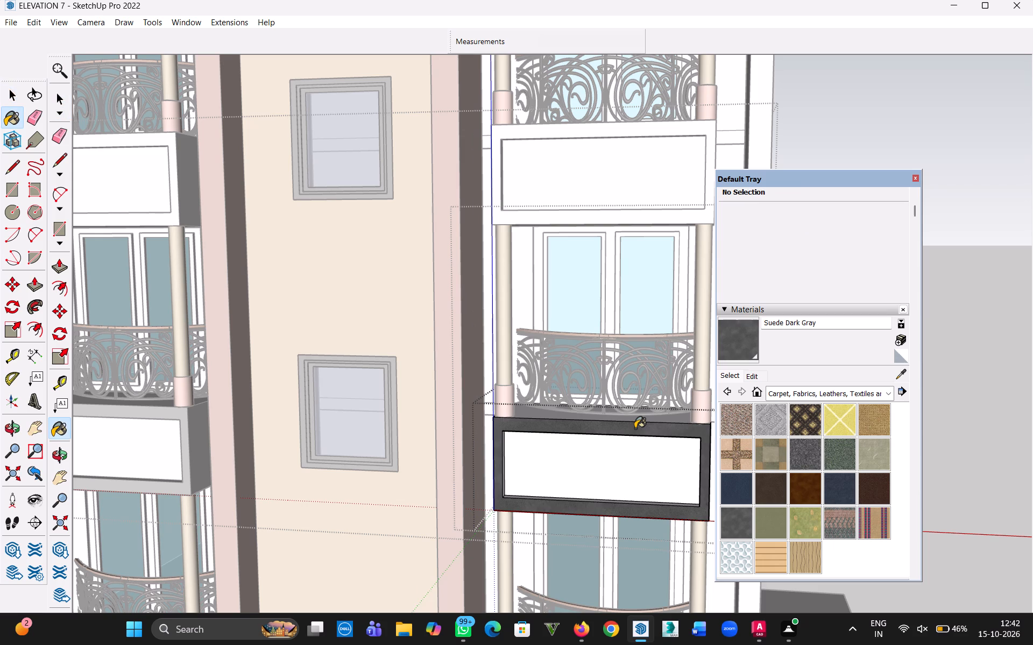
Leave the nested parapet, balcony and storey groups to return to the whole building model.
scroll(617, 451, down, 11)
click(12, 99)
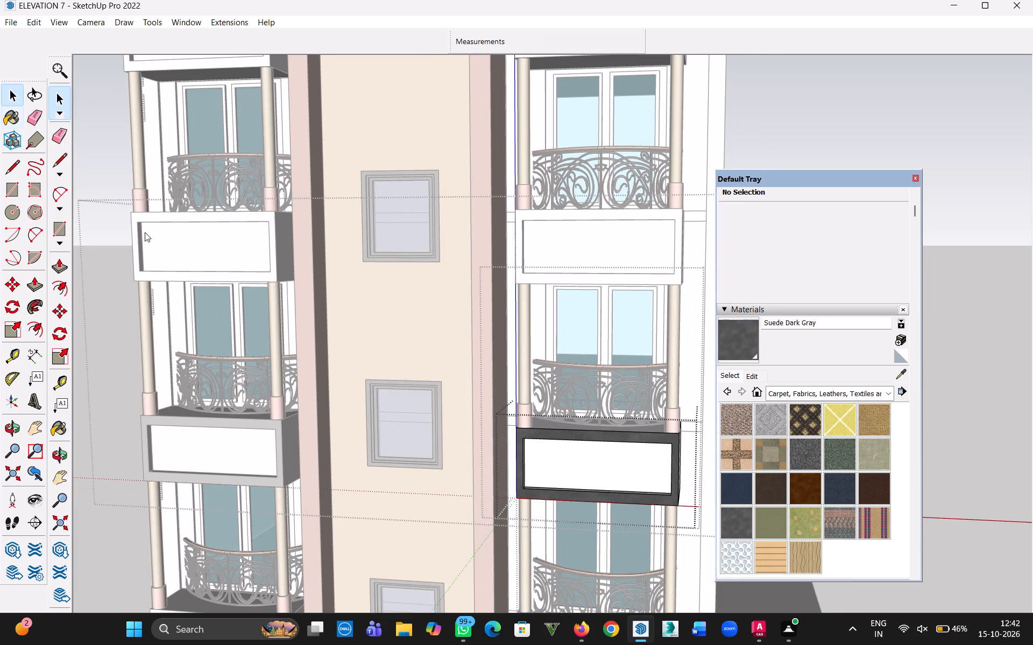
scroll(396, 417, down, 18)
click(681, 350)
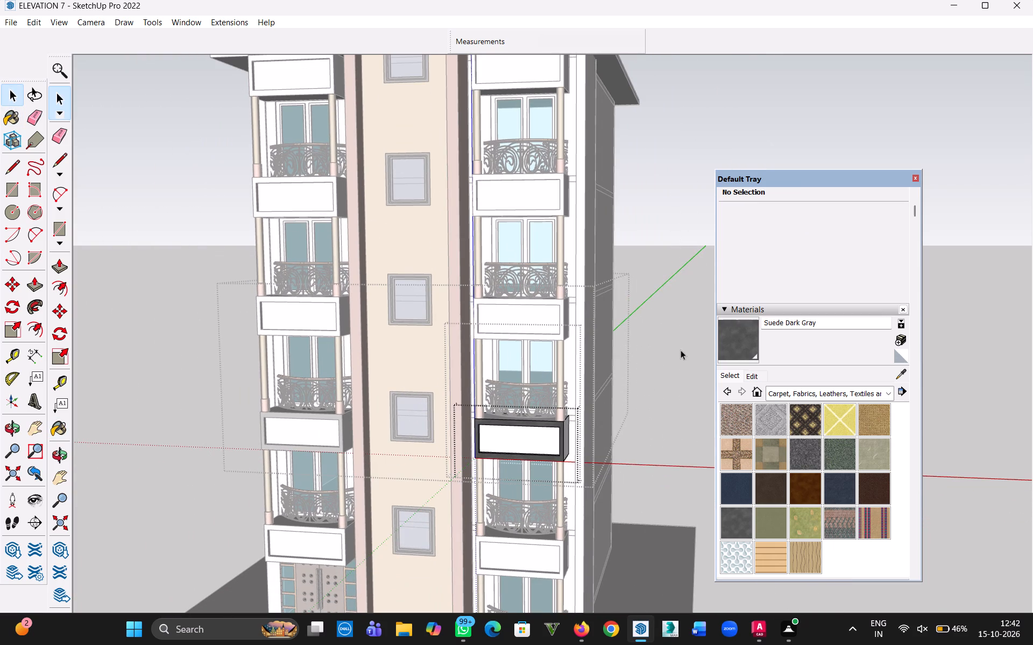
click(667, 412)
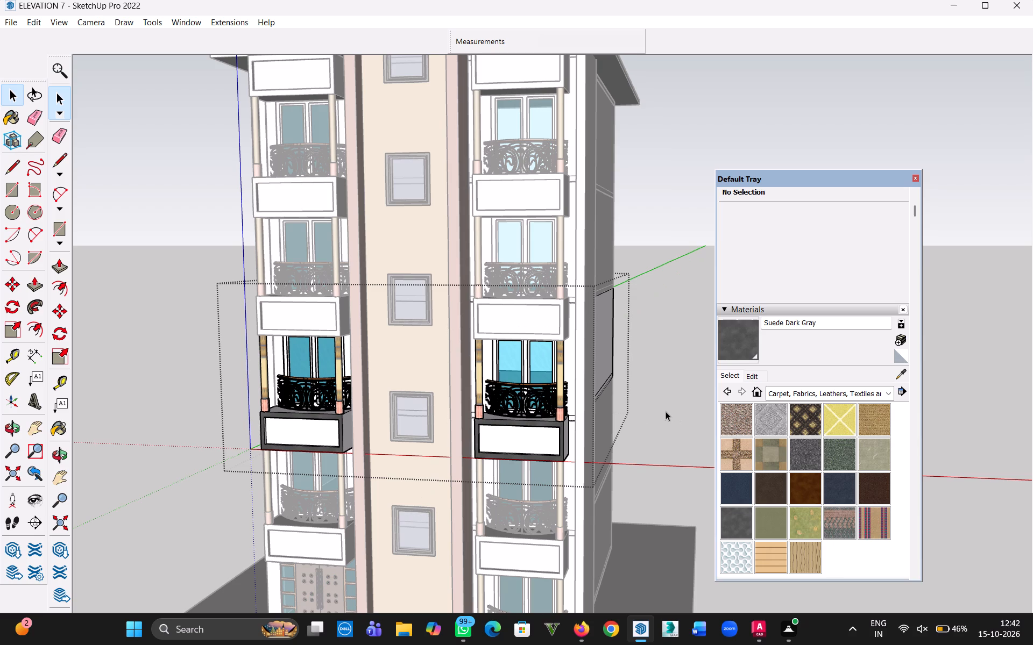
click(666, 411)
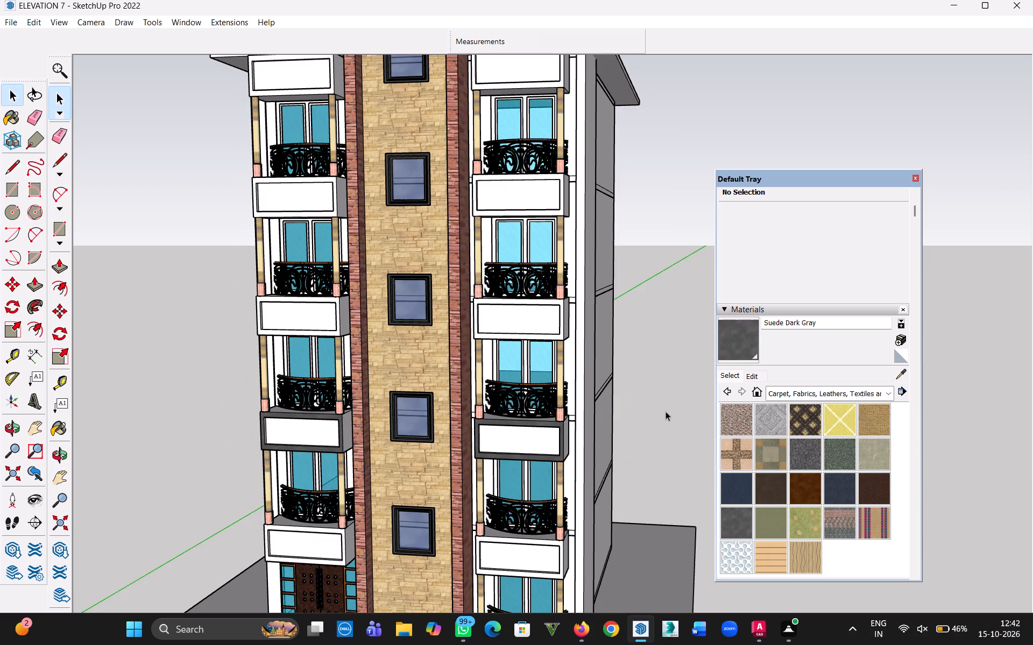
Inside the nested groups of the lowest balcony storey, paint the front border of the parapet in the bay opposite the entrance with Suede Dark Gray.
scroll(648, 414, down, 1)
middle_drag(656, 385, 625, 394)
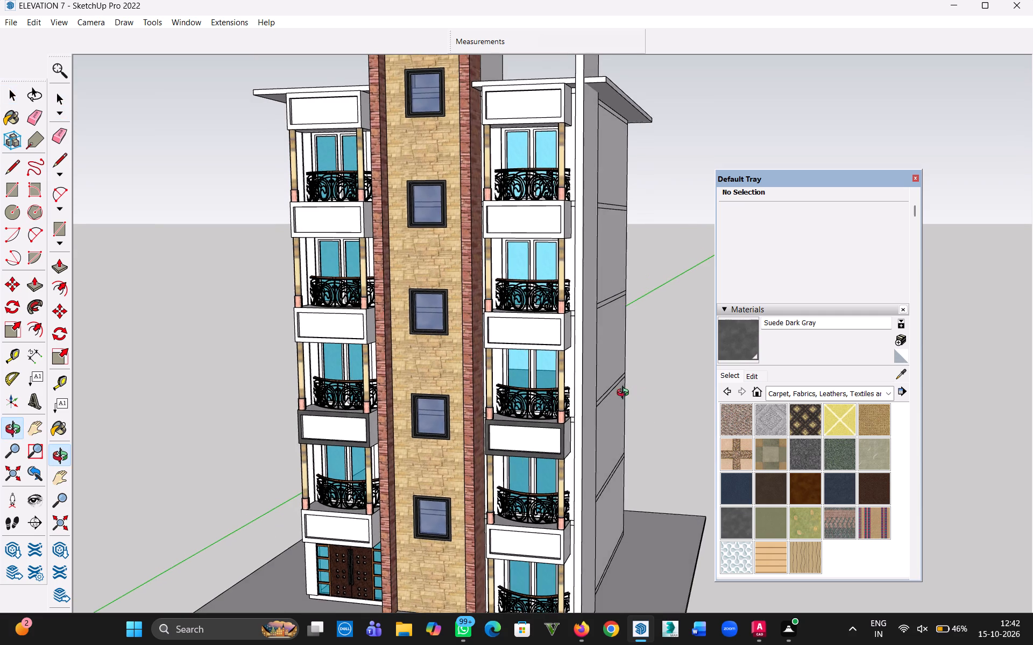
middle_drag(625, 394, 593, 390)
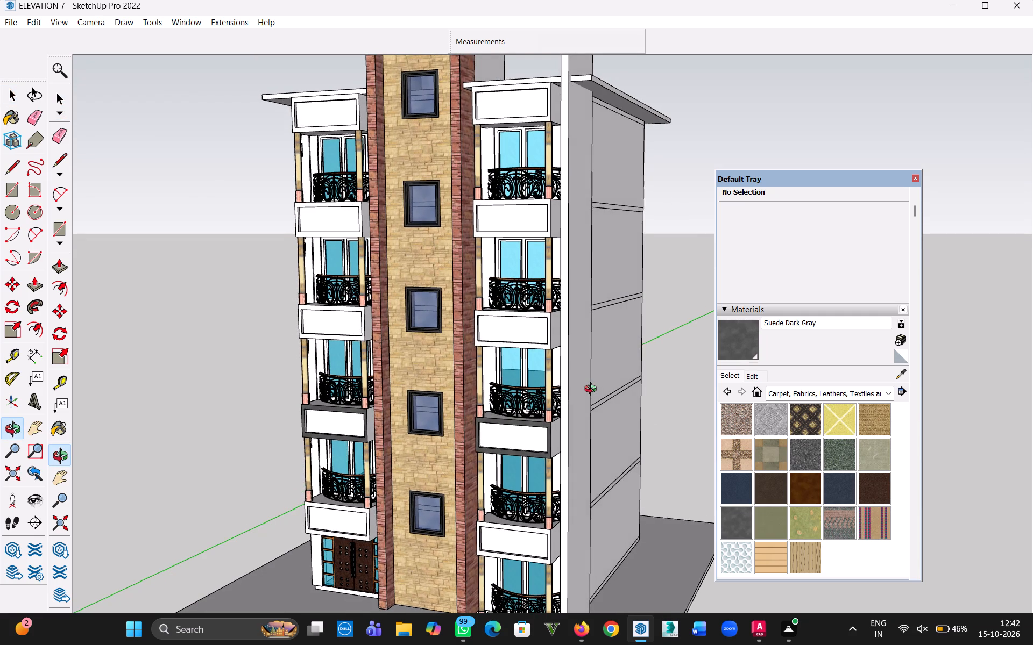
middle_drag(593, 390, 568, 386)
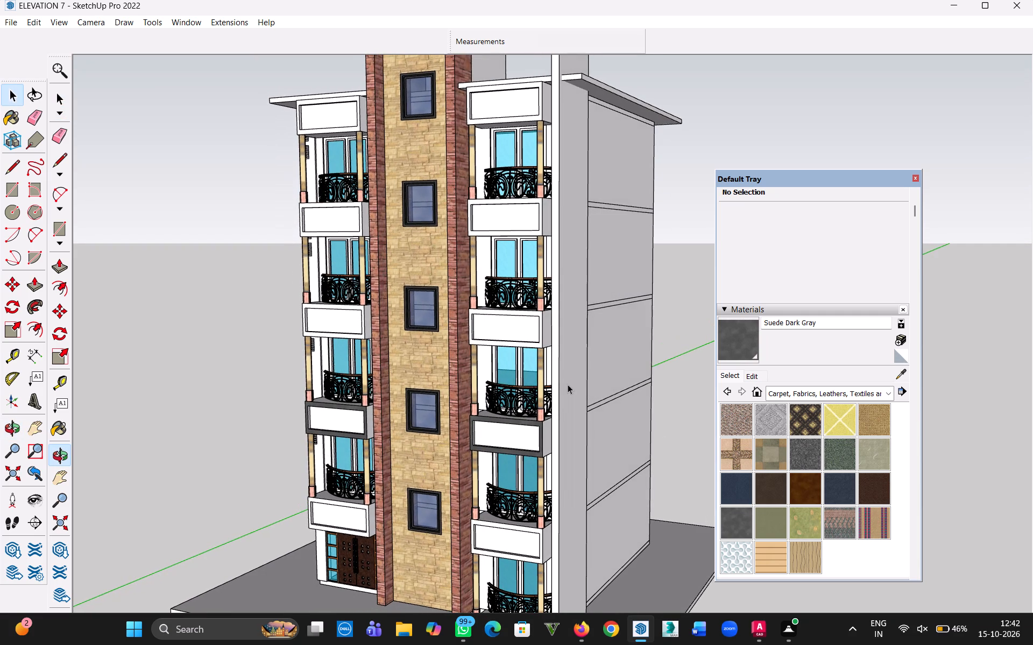
scroll(541, 493, up, 3)
double_click(513, 565)
triple_click(513, 565)
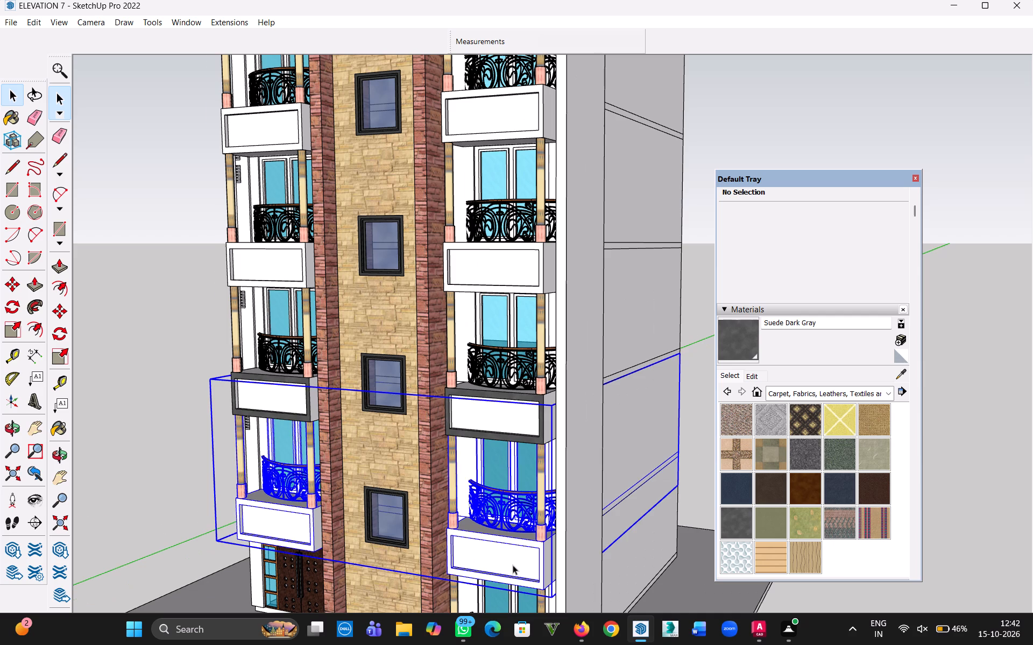
click(513, 565)
click(511, 542)
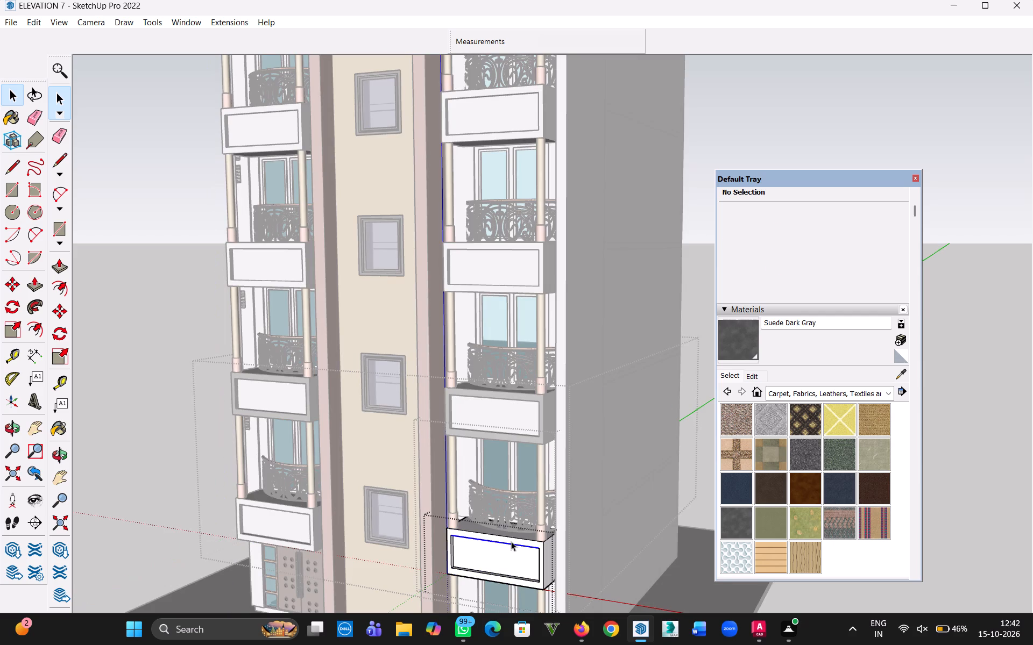
scroll(511, 541, up, 20)
scroll(511, 541, up, 5)
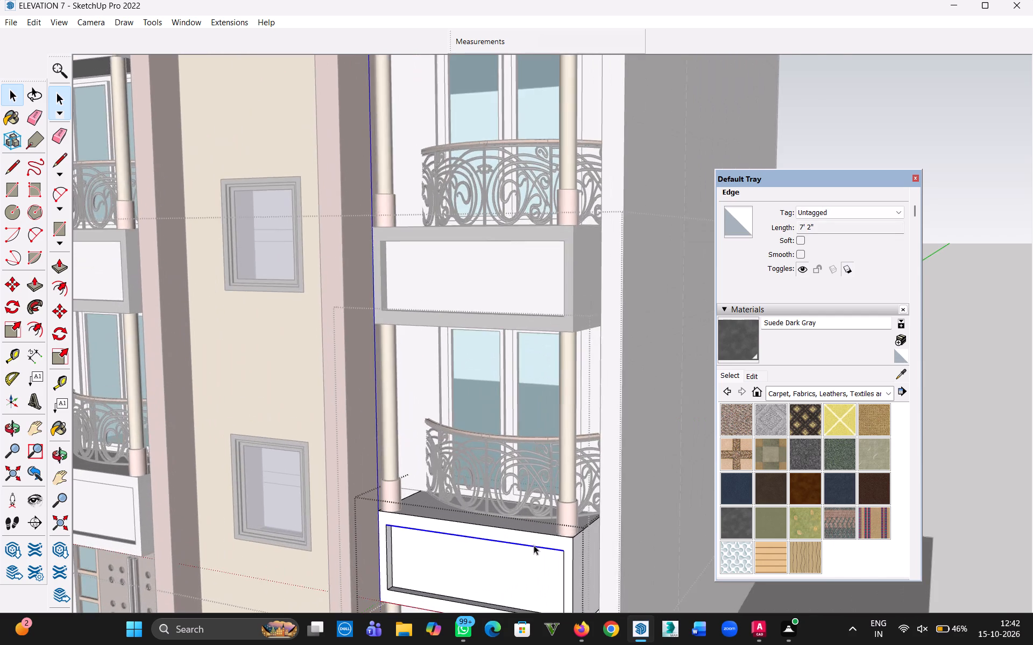
scroll(534, 545, up, 9)
click(519, 534)
key(b)
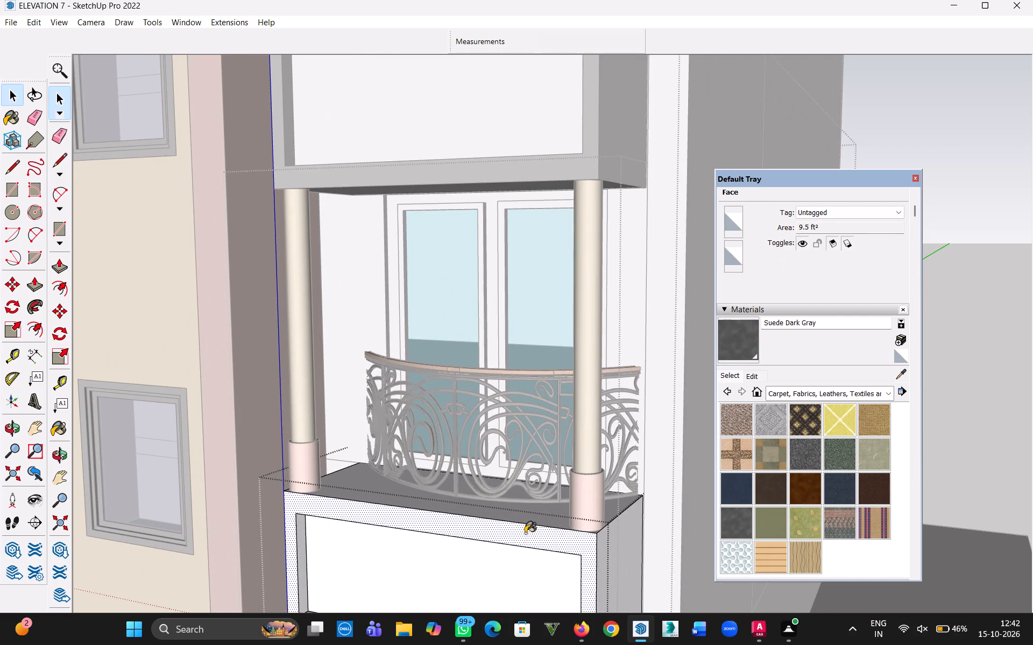
click(529, 537)
scroll(525, 544, down, 7)
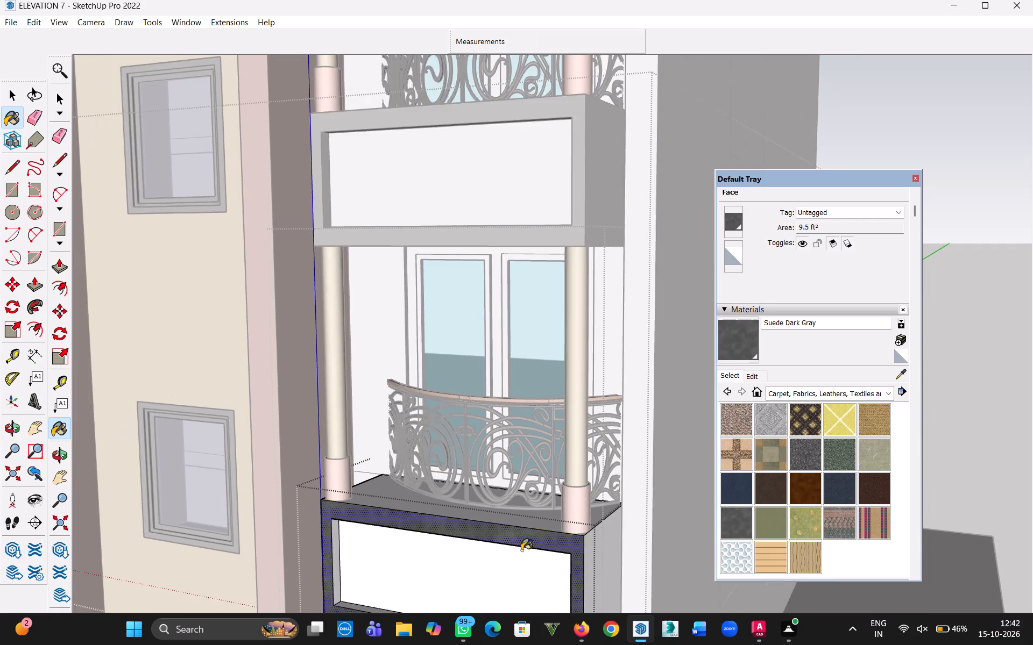
scroll(521, 550, down, 14)
Open the entrance bay's balcony group on the same storey and paint the front border of the parapet directly above the door with Suede Dark Gray.
key(h)
drag(262, 533, 548, 532)
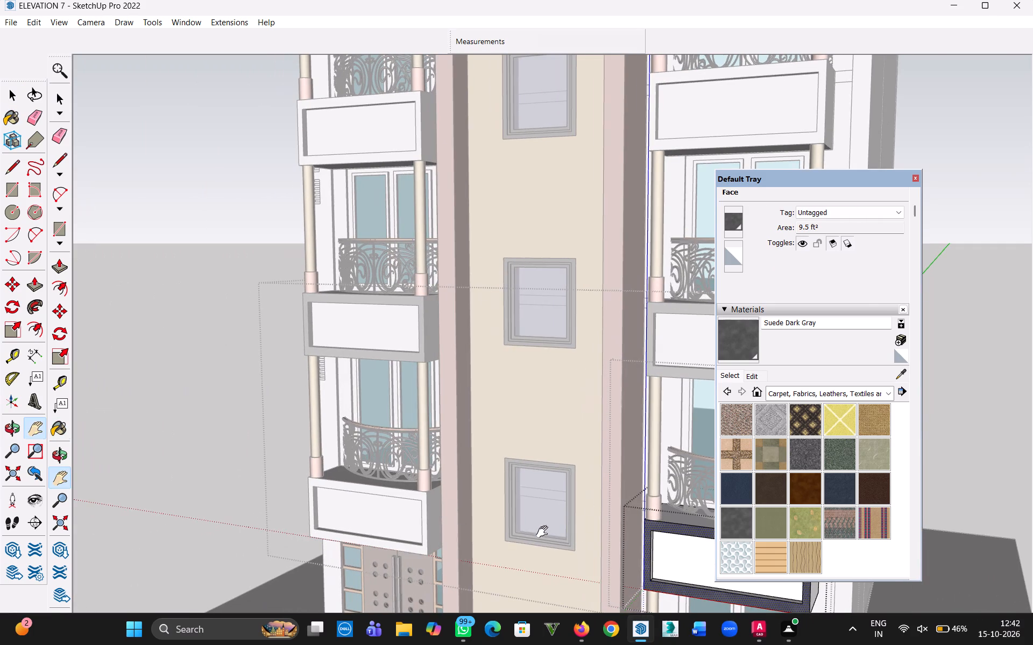
key(Escape)
scroll(409, 509, up, 15)
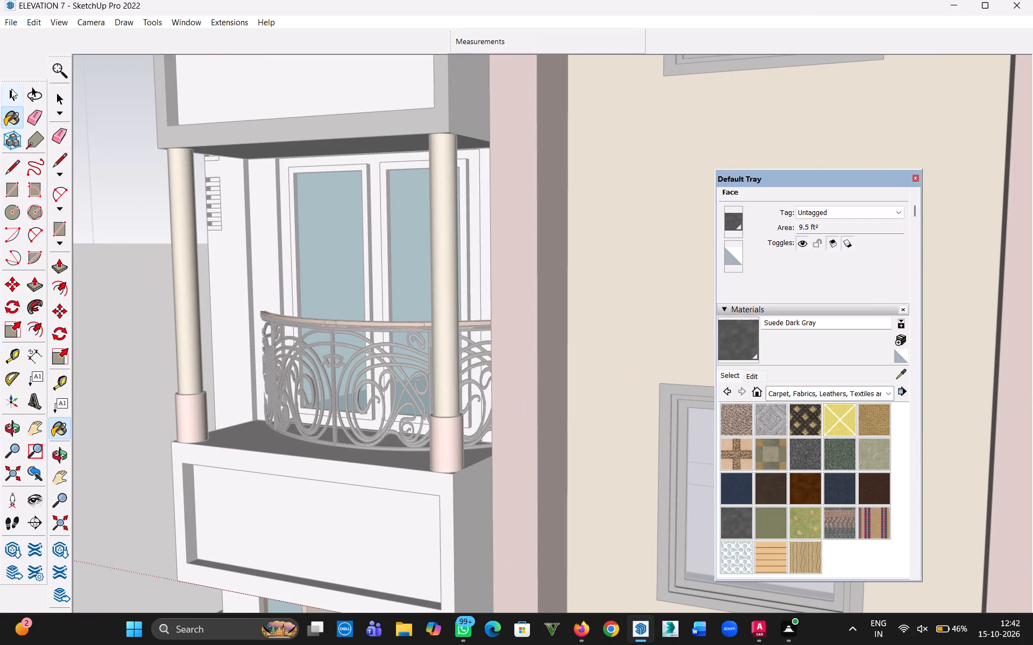
click(9, 98)
triple_click(376, 498)
click(376, 498)
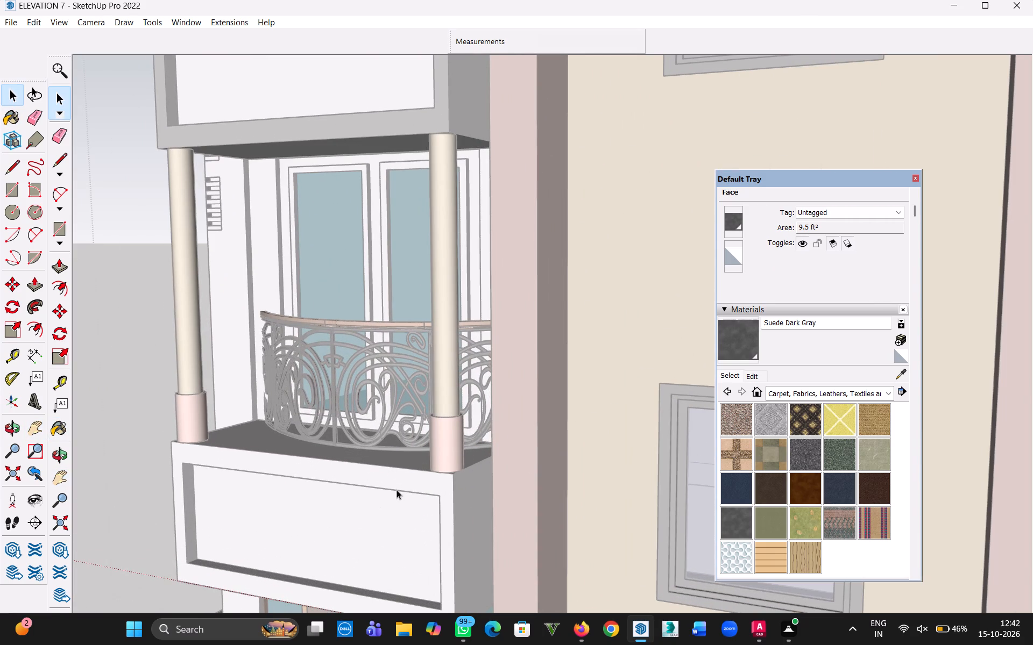
scroll(379, 525, down, 8)
triple_click(377, 524)
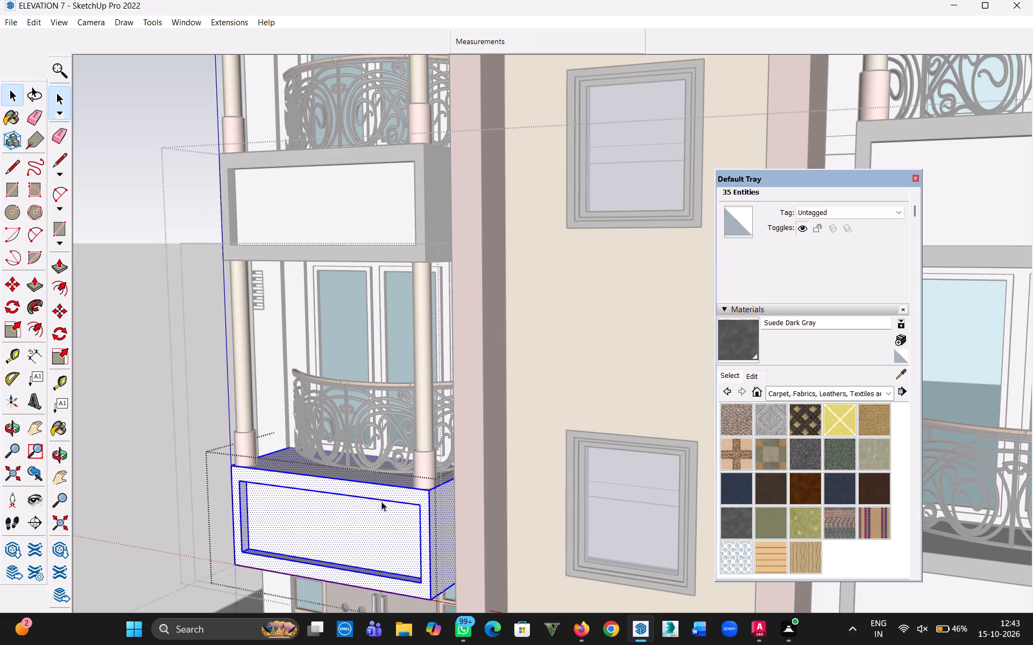
triple_click(384, 492)
click(384, 492)
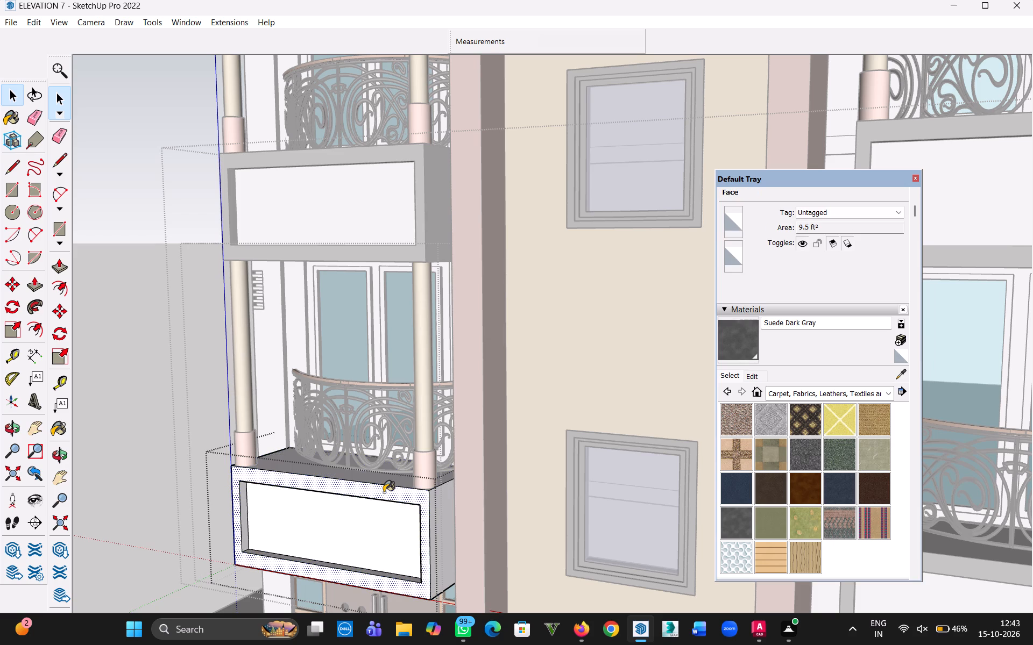
key(b)
click(384, 492)
Paint the inner panel of the parapet directly above the entrance with 0009_Linen from the Colors-Named materials, and leave the groups.
click(11, 97)
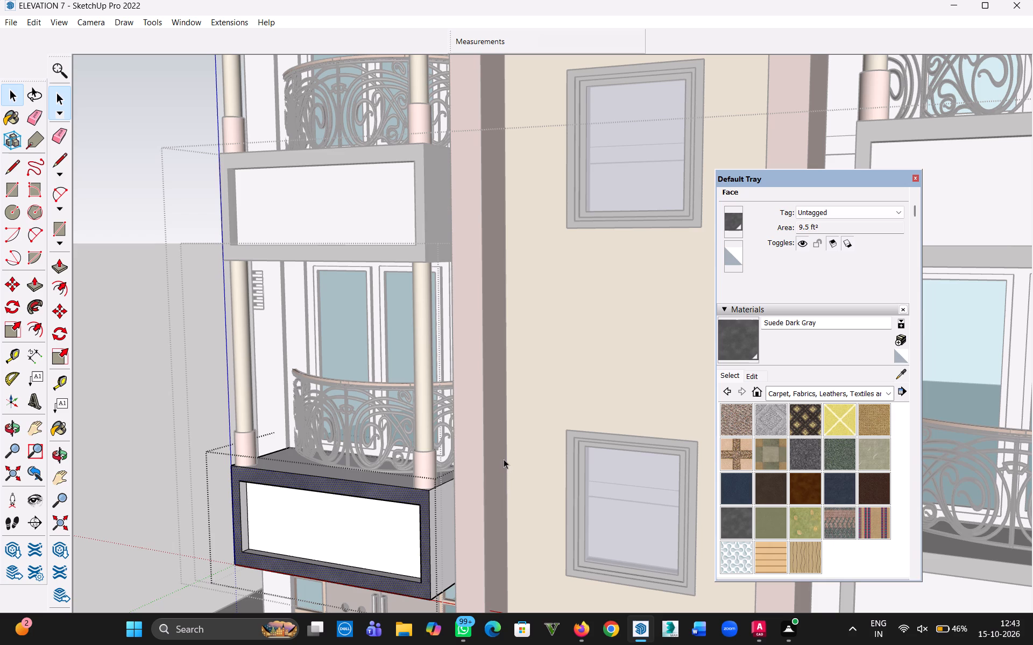
click(854, 396)
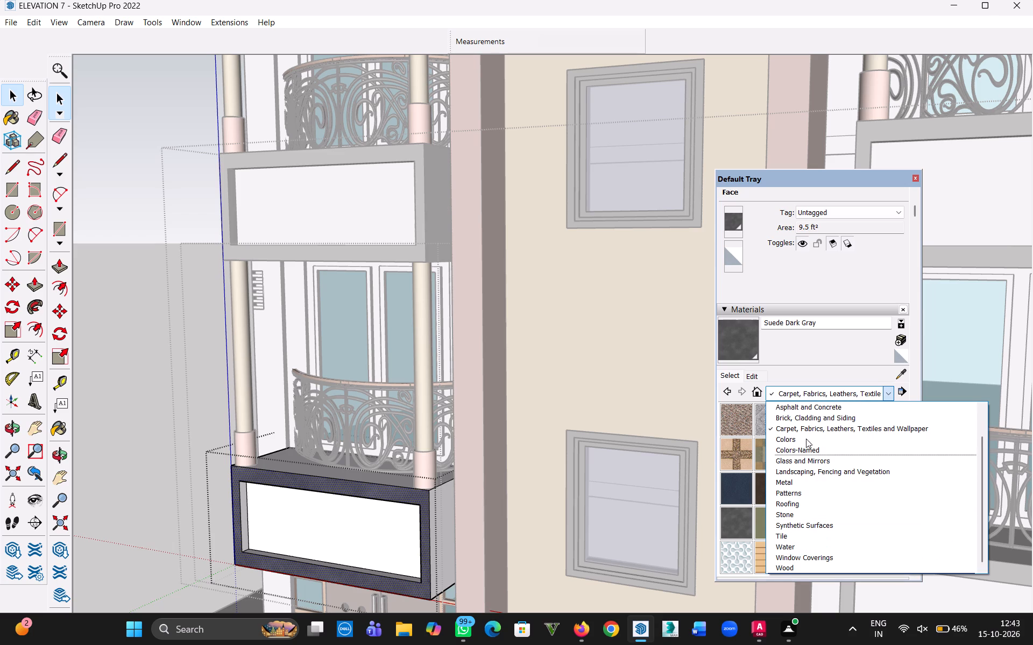
click(813, 449)
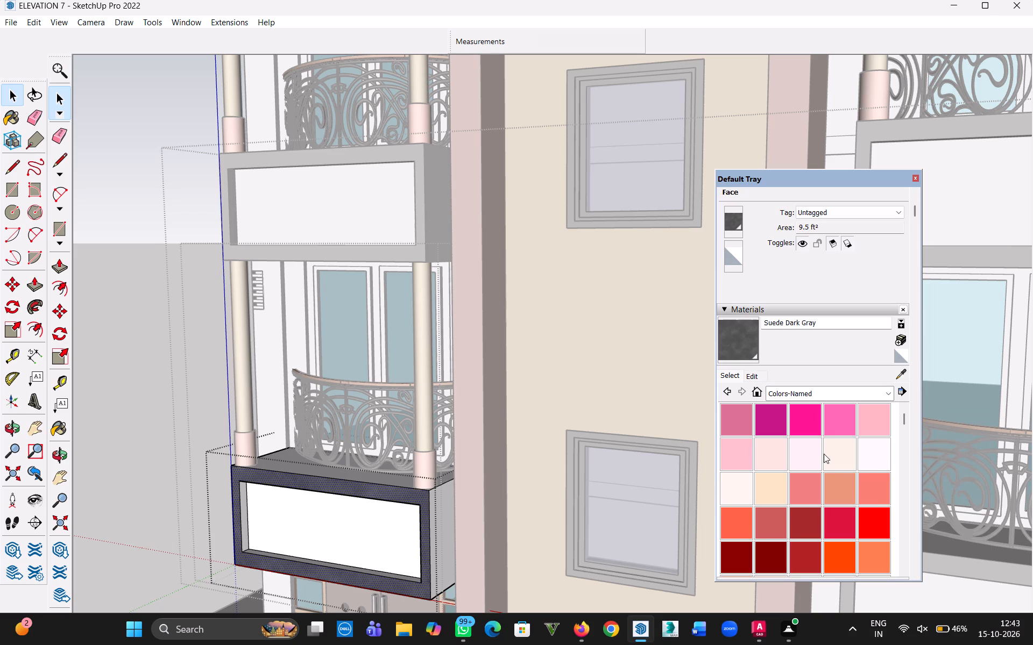
click(829, 453)
click(336, 536)
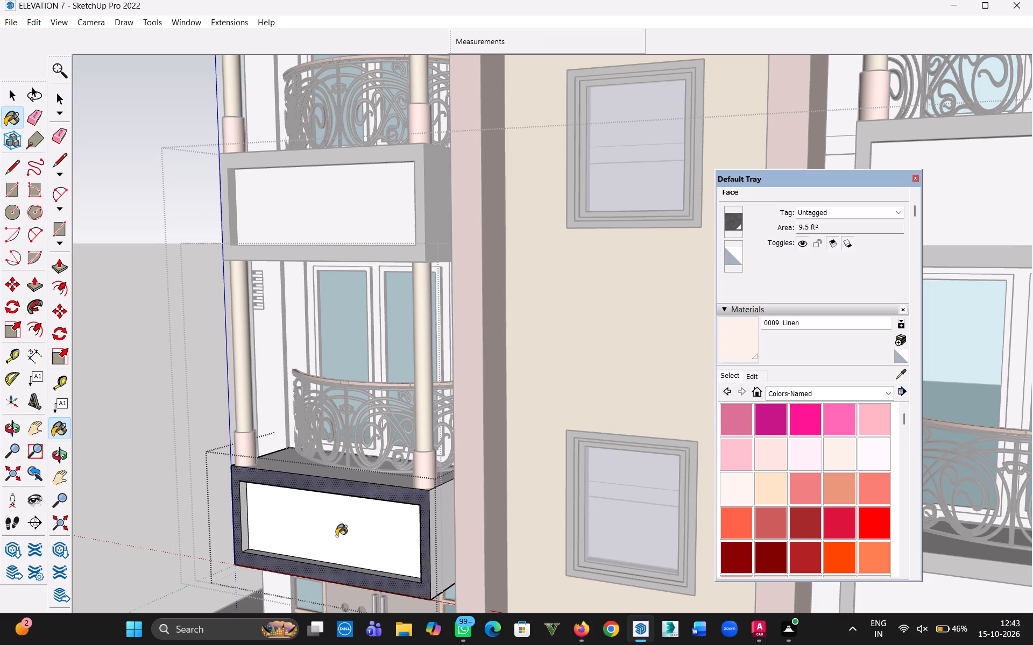
click(357, 534)
scroll(357, 534, down, 3)
scroll(358, 535, down, 20)
scroll(358, 535, down, 4)
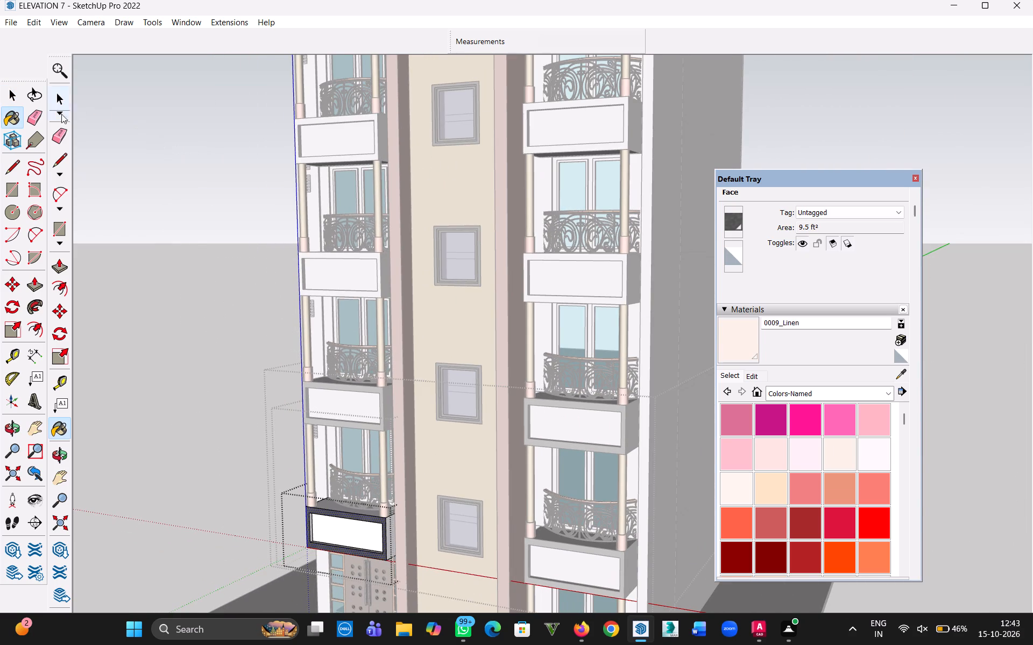
click(13, 93)
click(257, 283)
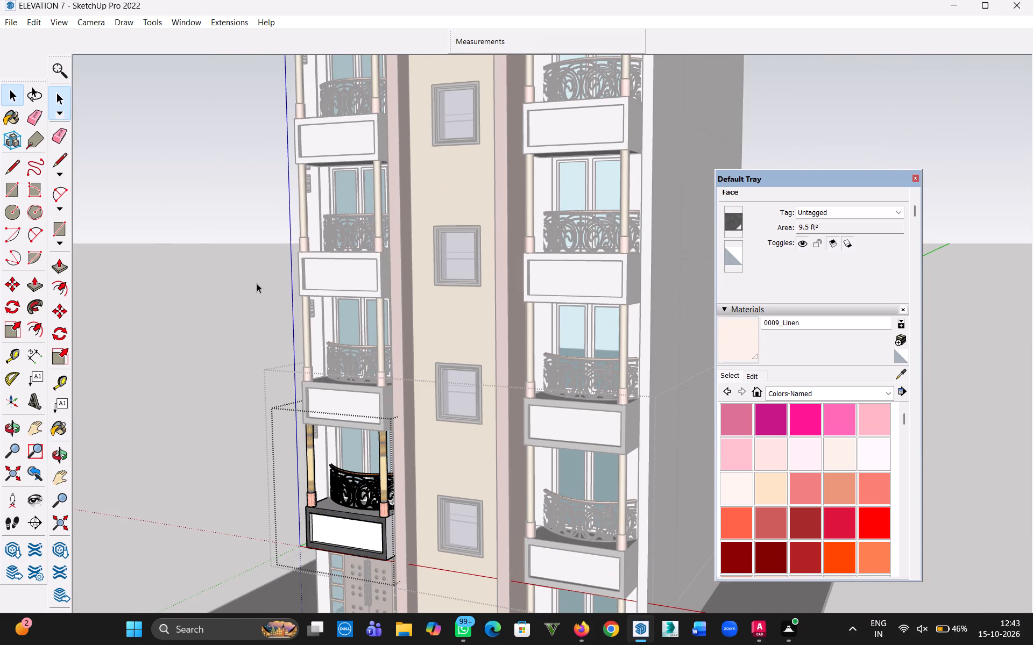
double_click(240, 175)
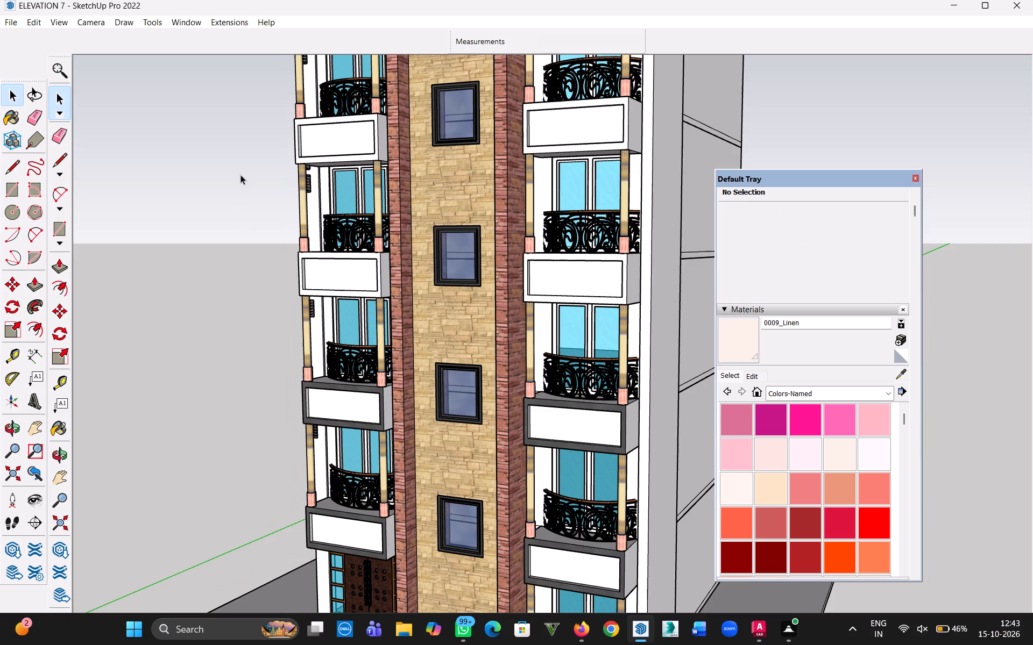
click(240, 175)
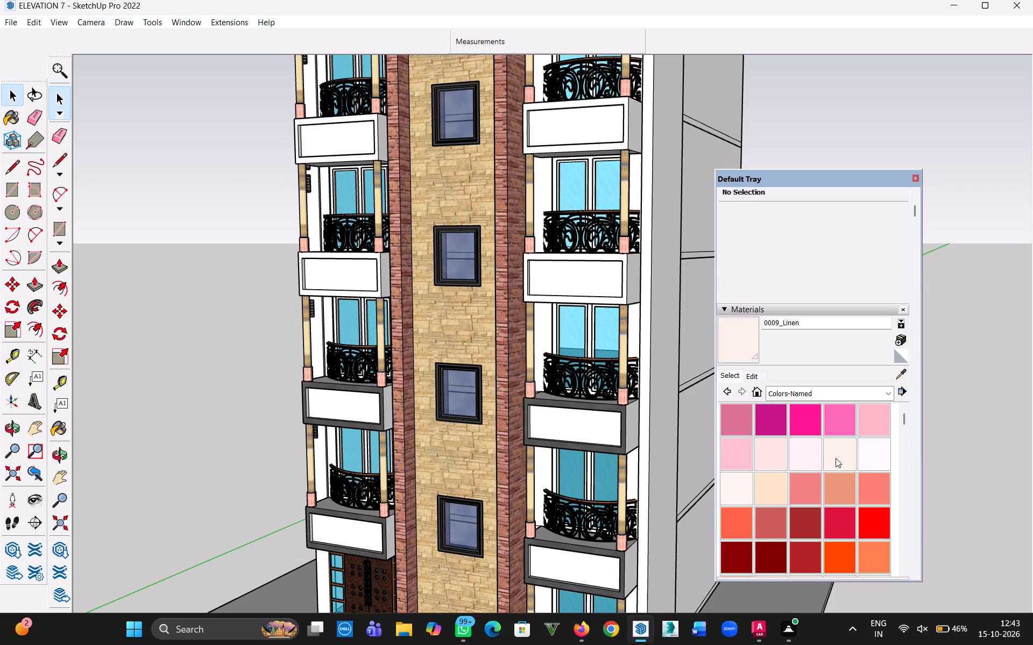
Apply 0009_Linen to the lowest balcony storey's group via its side wall and to the tall corner wall strip beside it.
click(836, 458)
click(696, 439)
click(664, 445)
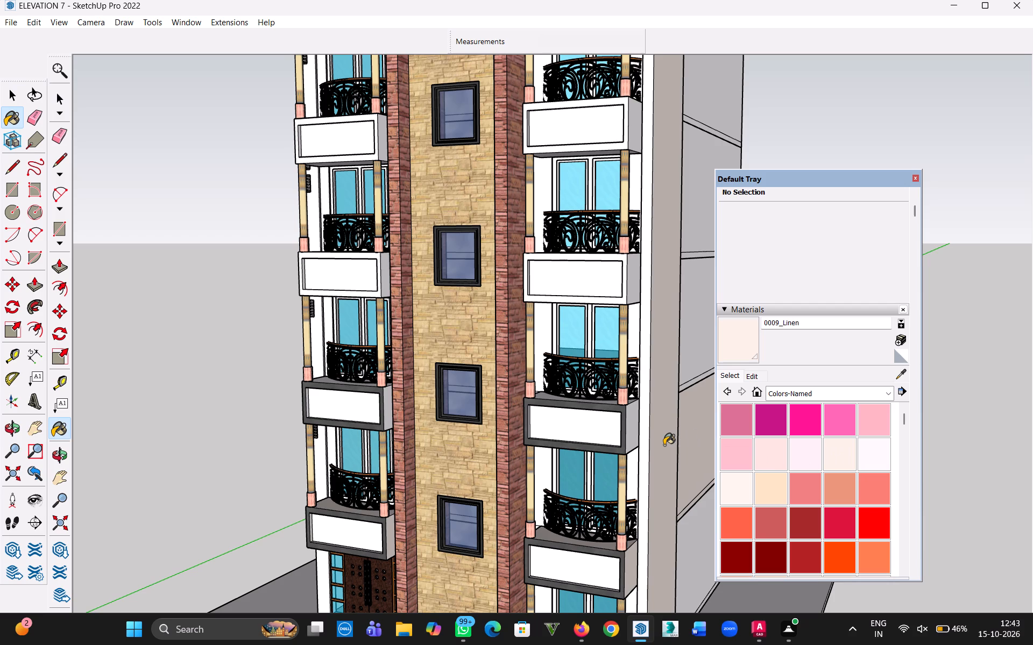
Apply 0009_Linen to the storey groups of the second, third and fourth balcony parapets above the entrance, in both bays.
middle_drag(663, 453, 711, 467)
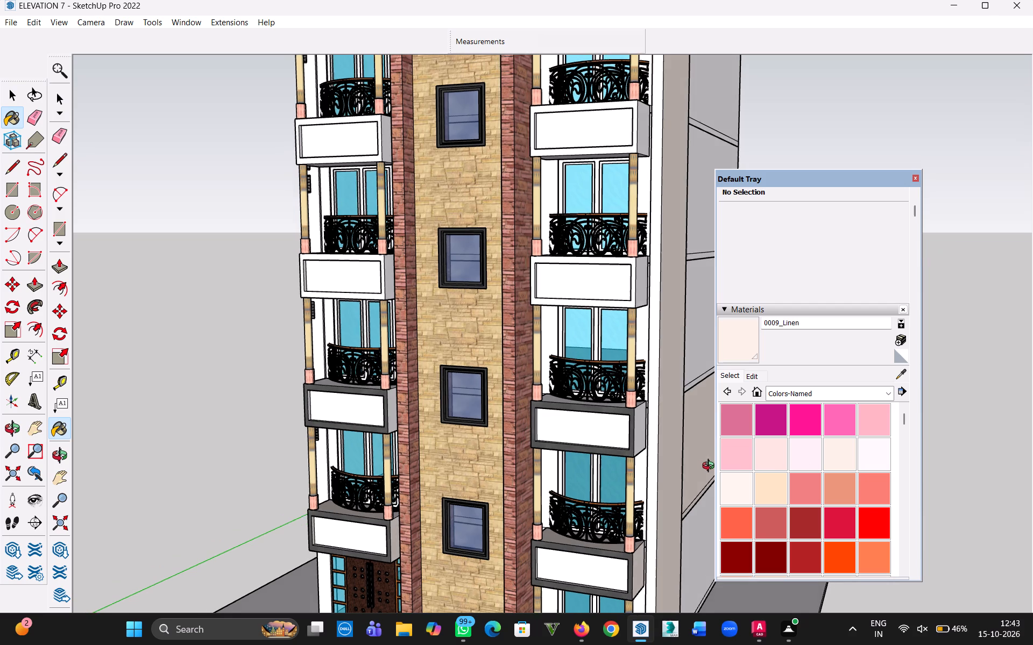
middle_drag(711, 467, 526, 407)
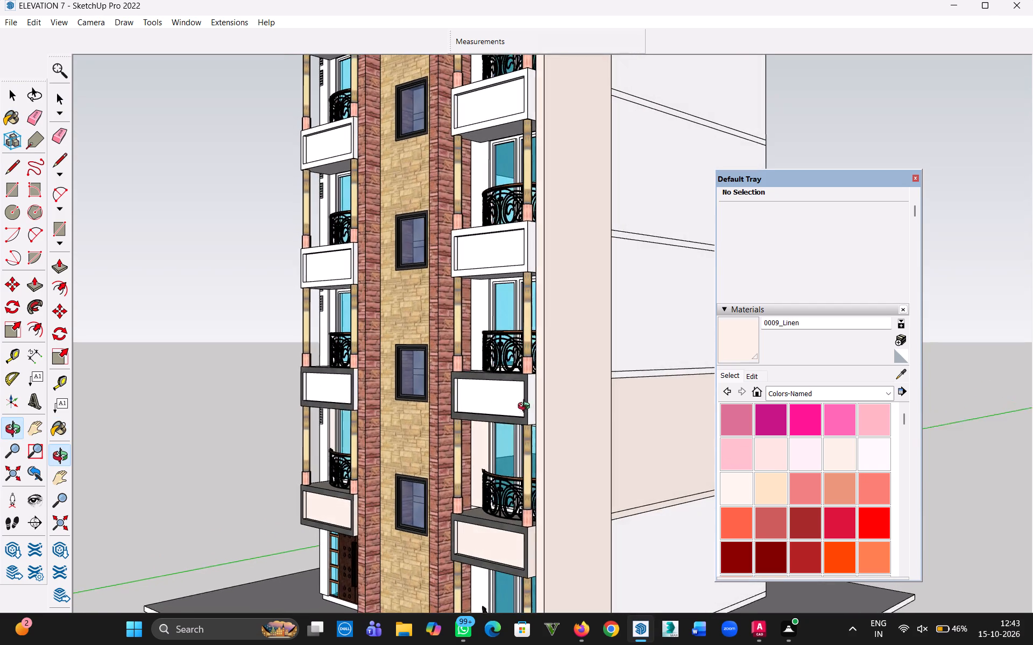
middle_drag(526, 407, 554, 374)
middle_drag(557, 371, 677, 362)
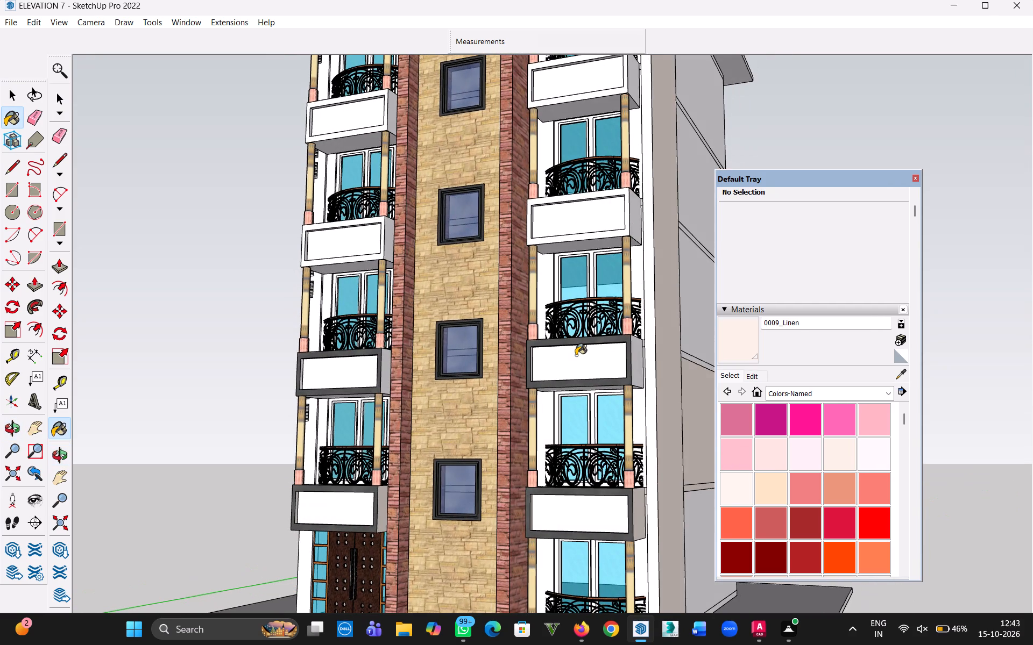
click(576, 355)
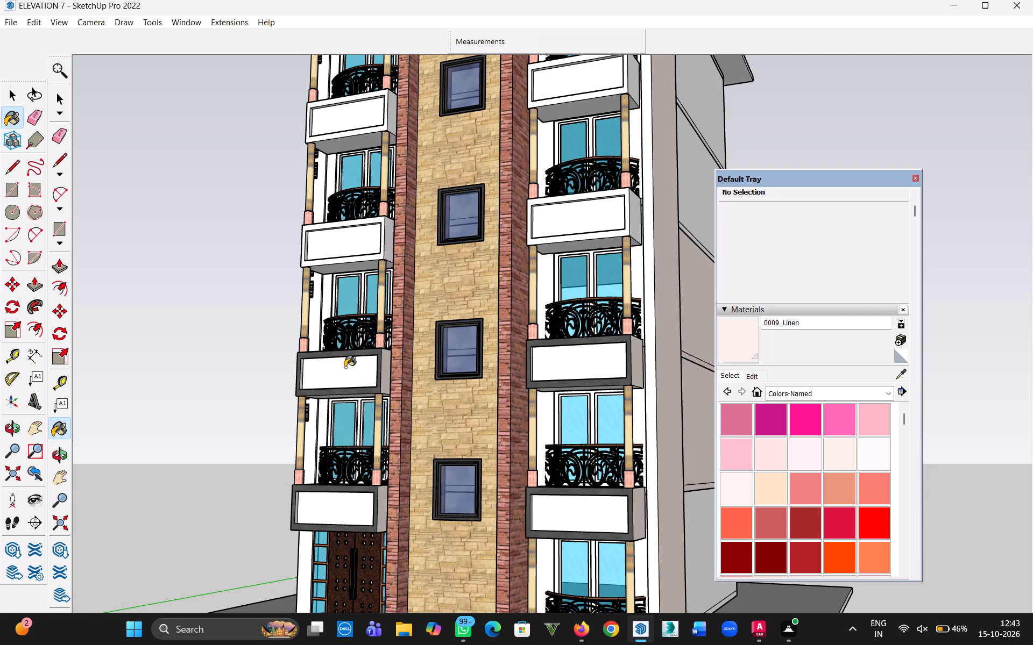
click(345, 368)
click(332, 237)
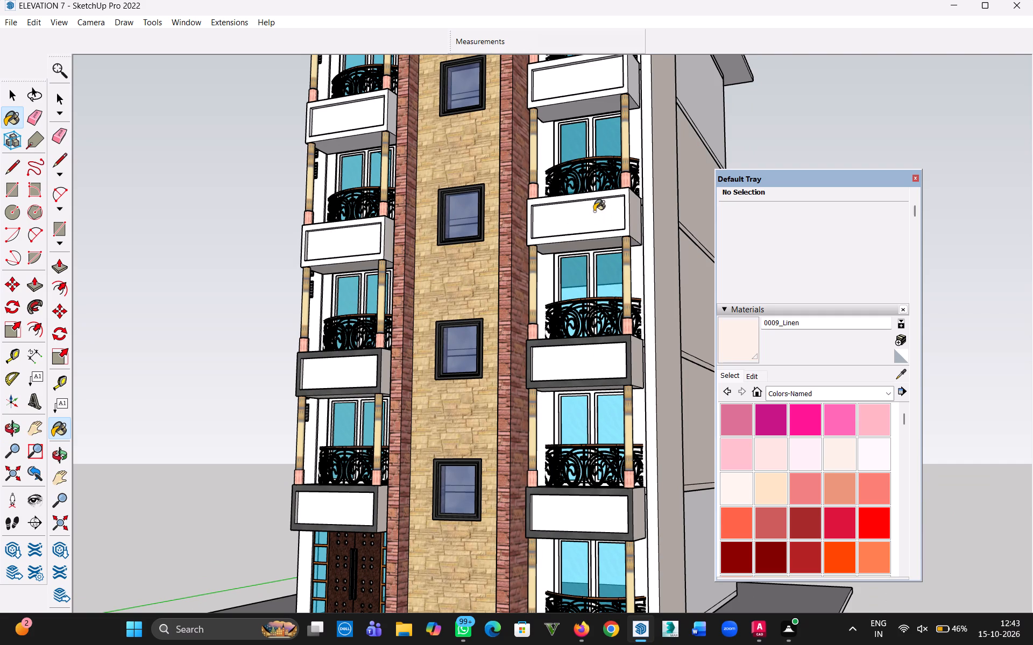
click(594, 211)
click(568, 82)
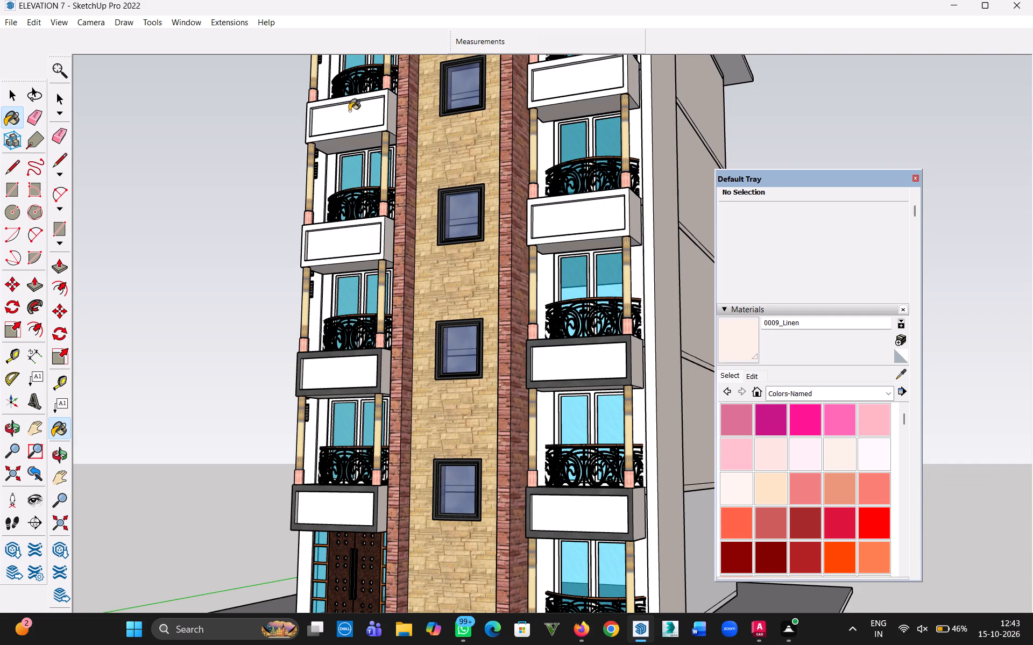
click(351, 112)
middle_drag(423, 131, 673, 268)
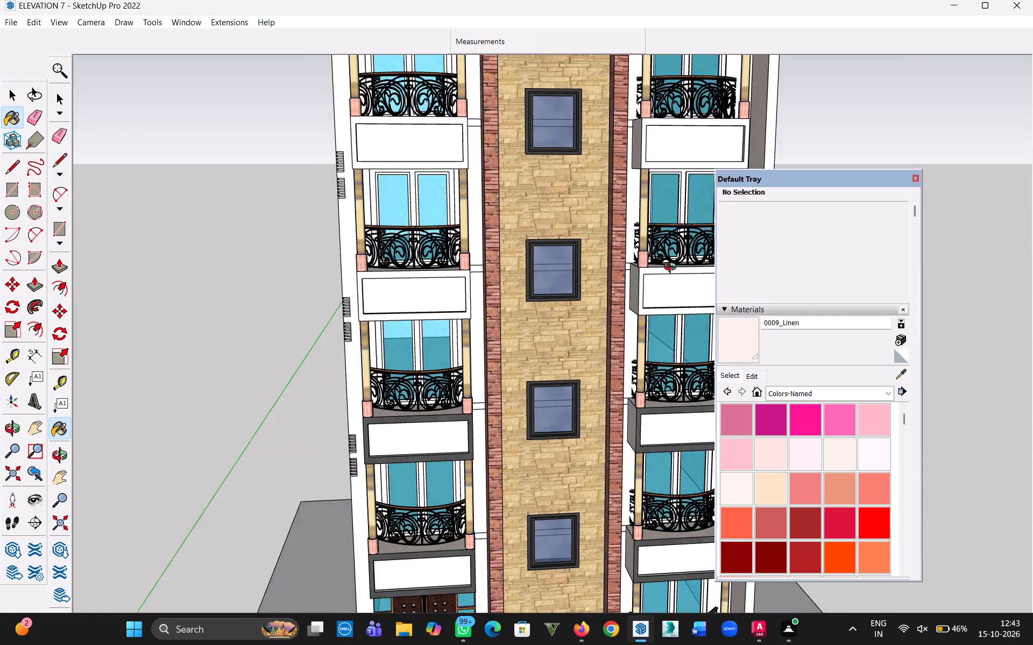
Apply 0009_Linen to the tall outer side wall of the entrance bay and to the topmost parapets in both bays.
middle_drag(673, 268, 816, 339)
click(390, 177)
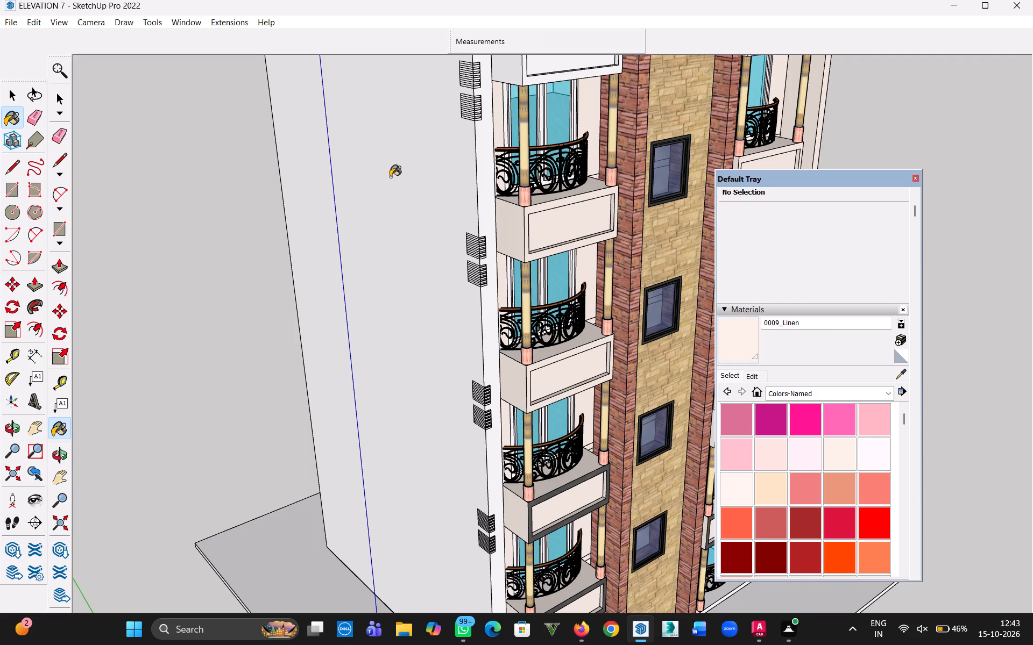
middle_drag(674, 247, 486, 334)
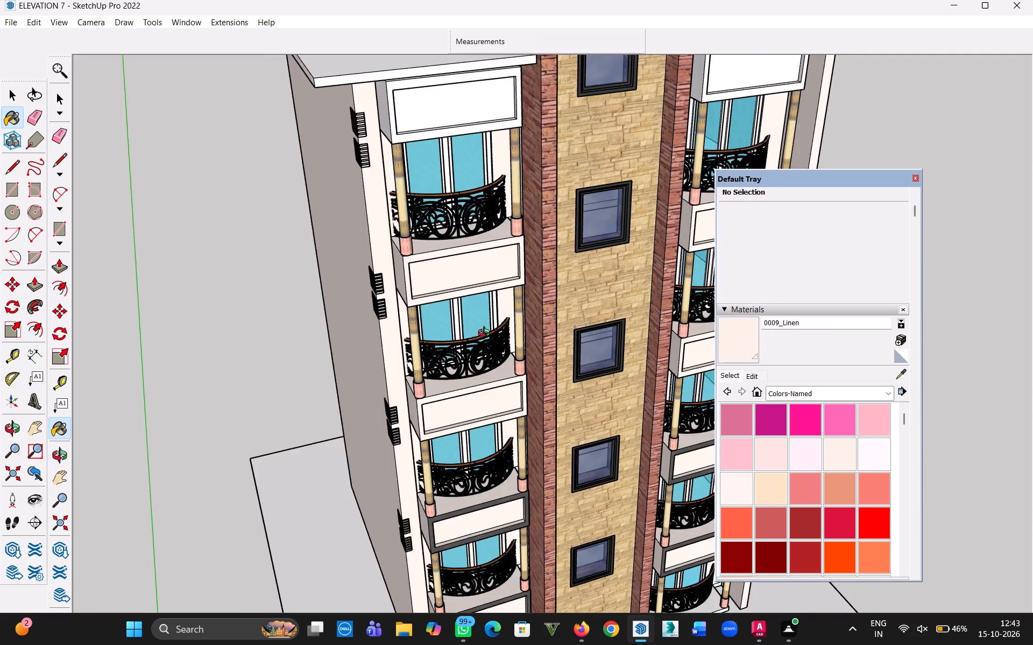
middle_drag(486, 334, 472, 361)
click(365, 178)
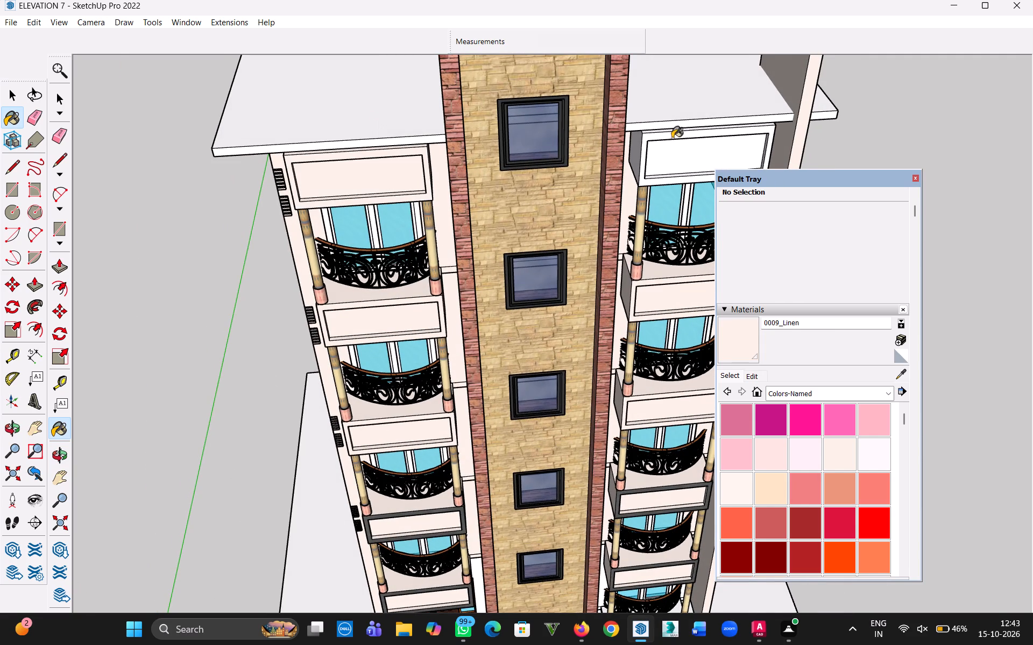
click(711, 156)
Apply 0009_Linen to the ground-floor wall between the entrance door's side glazing and the brick pier.
scroll(634, 305, down, 3)
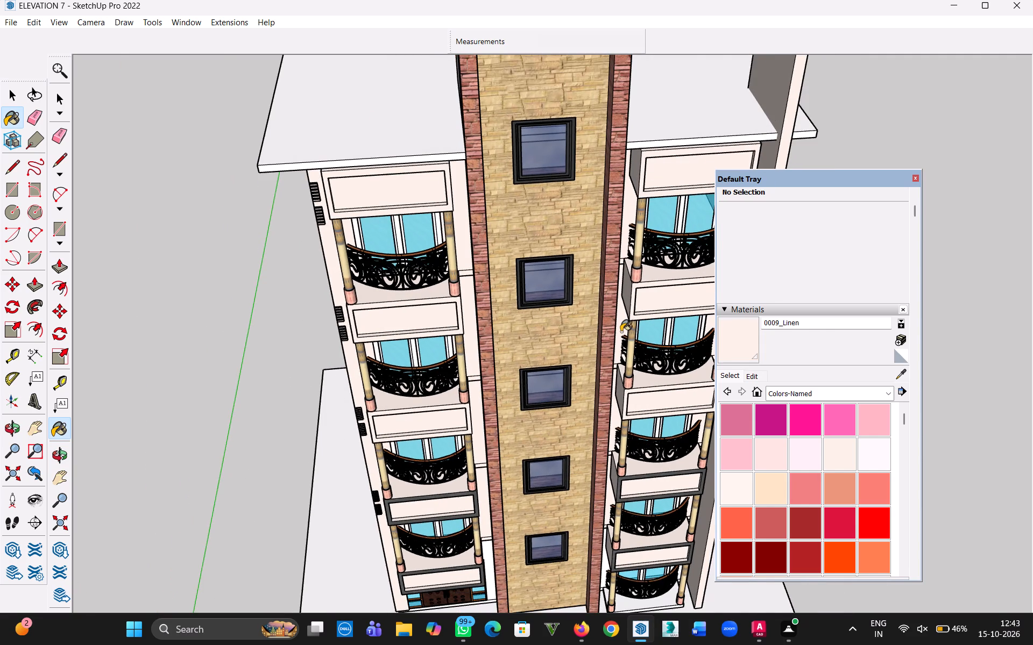
key(h)
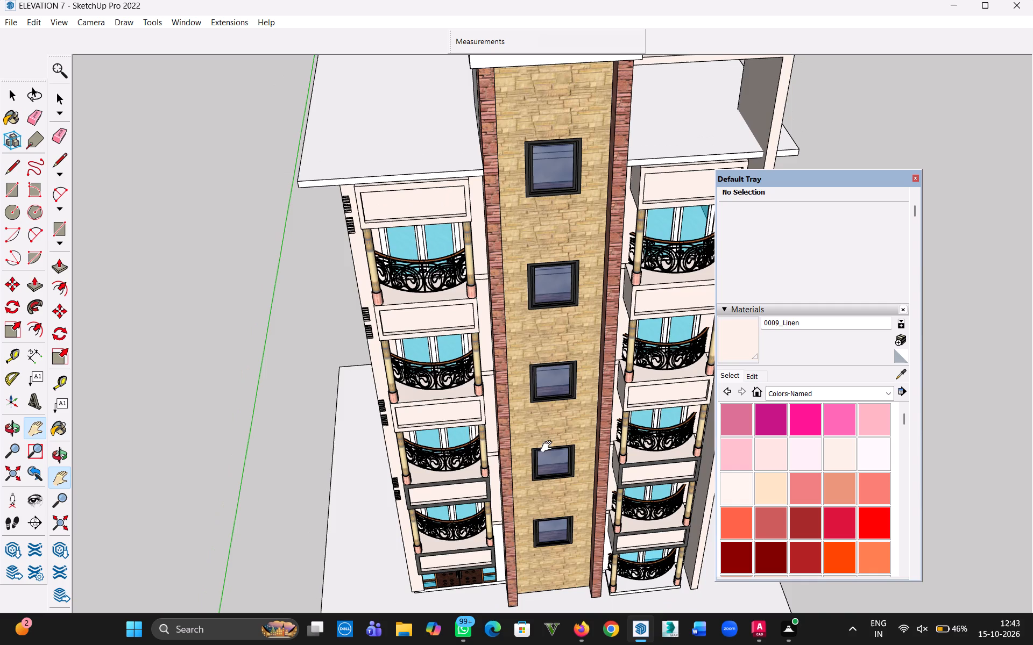
drag(570, 522, 527, 267)
middle_drag(507, 404, 530, 280)
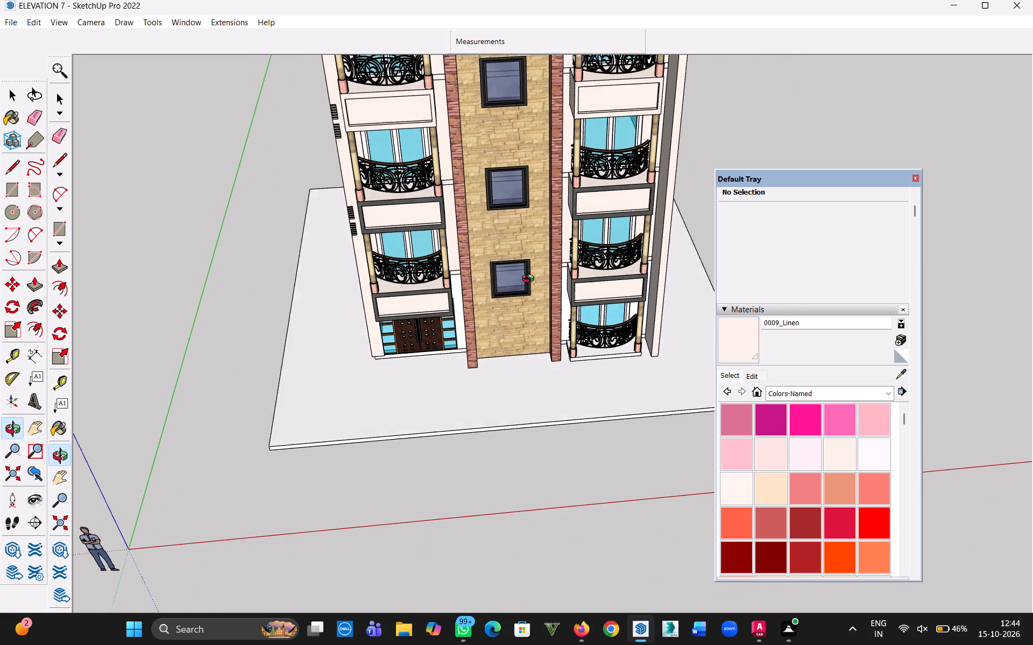
middle_drag(530, 280, 532, 262)
scroll(550, 251, up, 10)
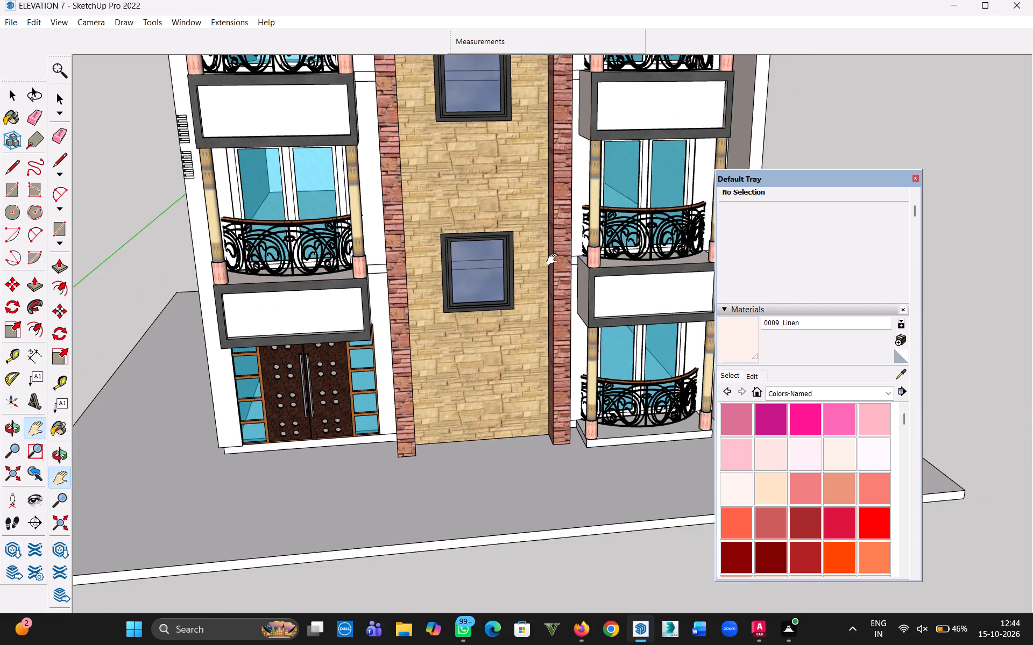
key(Escape)
middle_drag(435, 273, 620, 275)
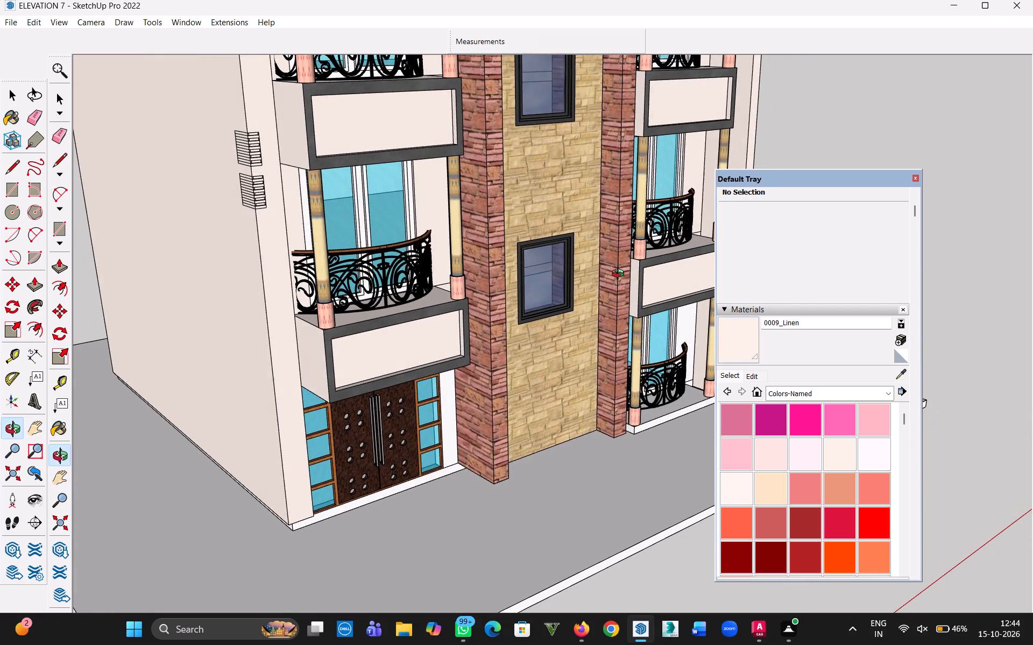
middle_drag(620, 275, 620, 275)
click(444, 413)
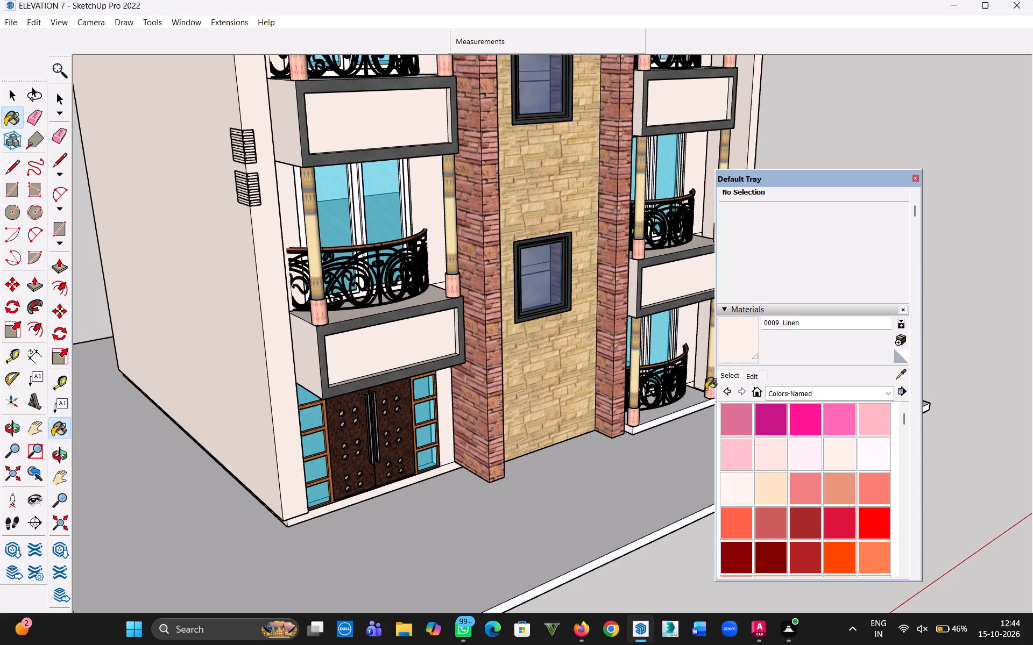
Make the ground-floor balcony slab in the bay without the door a group and paint it with 0009_Linen.
middle_drag(706, 389, 541, 413)
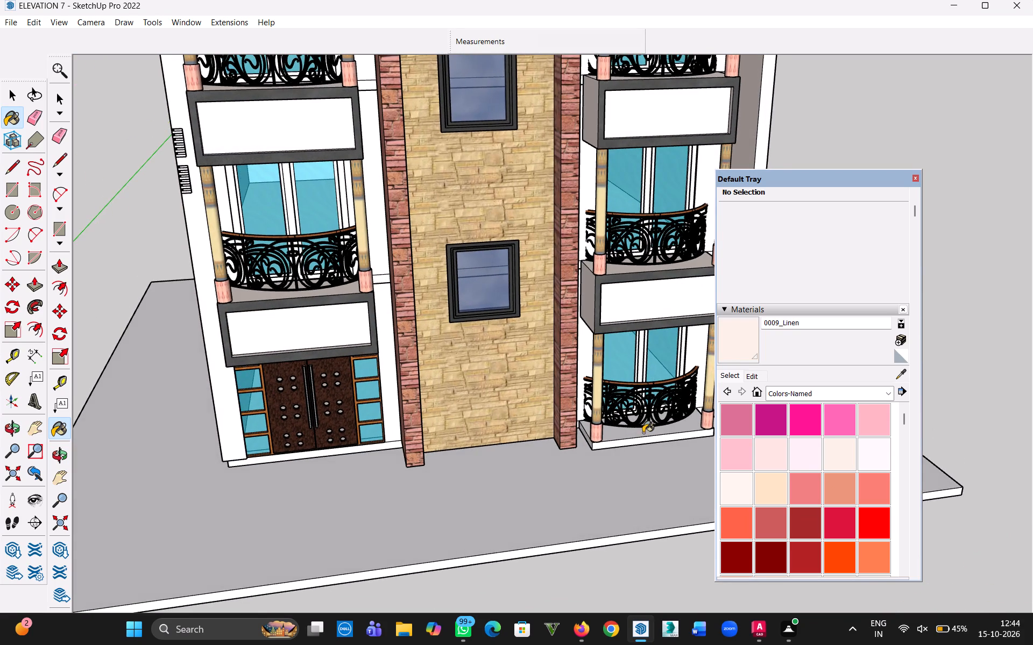
click(642, 433)
middle_drag(631, 415, 386, 504)
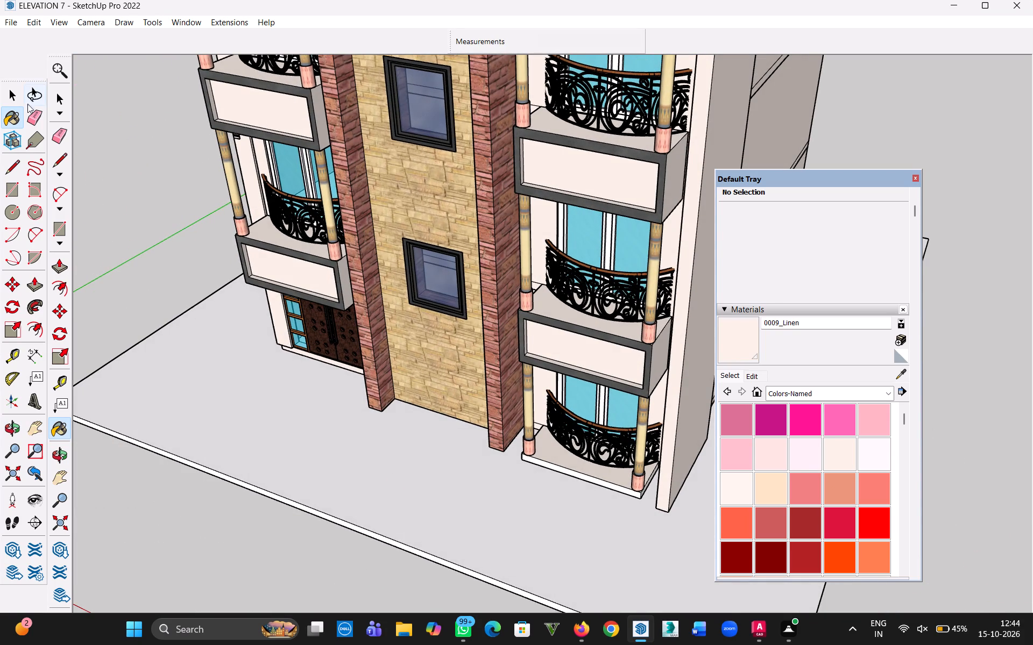
click(18, 101)
scroll(620, 504, up, 9)
triple_click(618, 470)
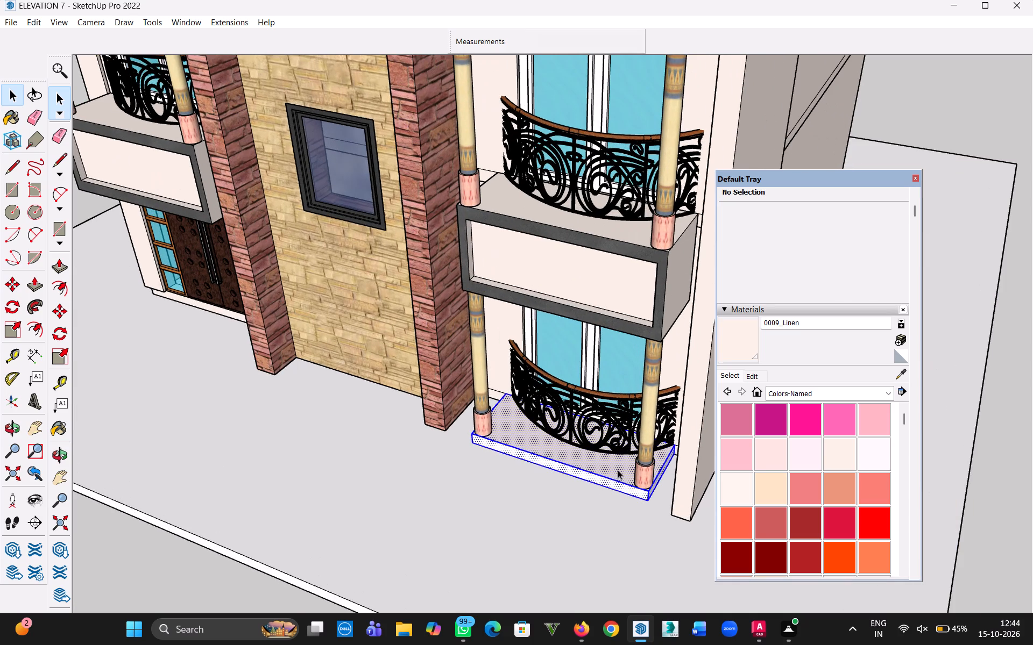
right_click(618, 470)
click(701, 321)
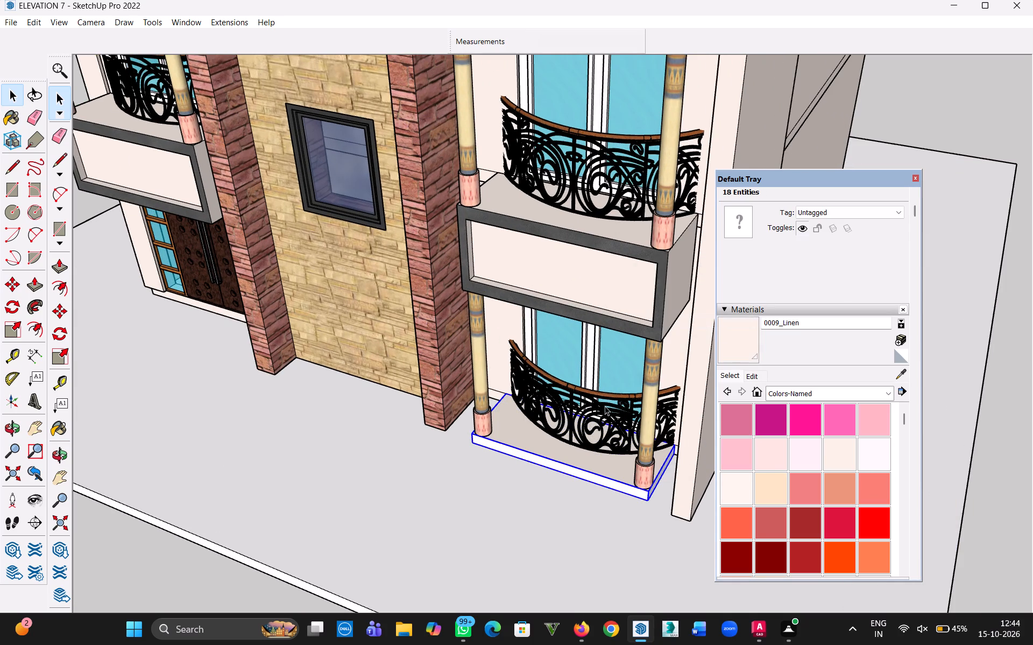
key(b)
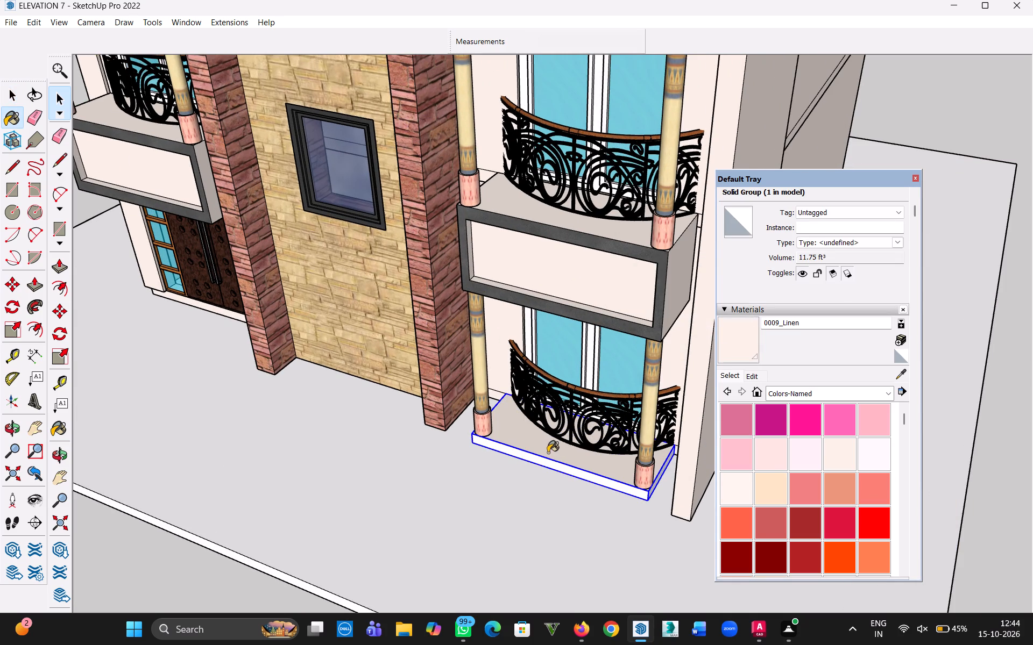
click(548, 453)
click(534, 458)
Examine the whole building's facade from the front and both sides to check the applied materials.
scroll(593, 506, down, 5)
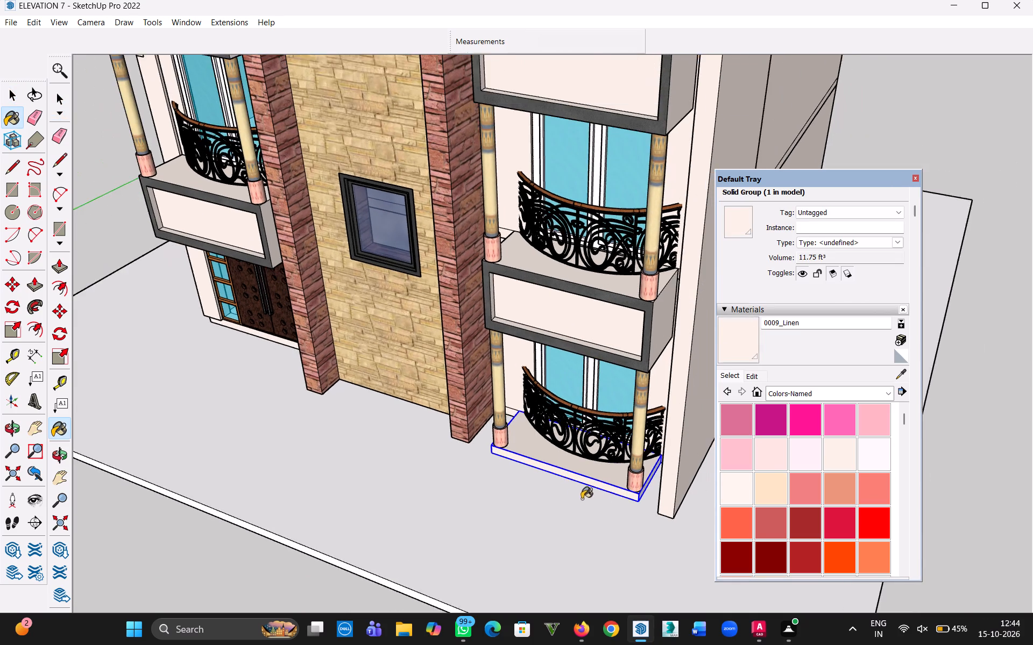
scroll(582, 499, down, 2)
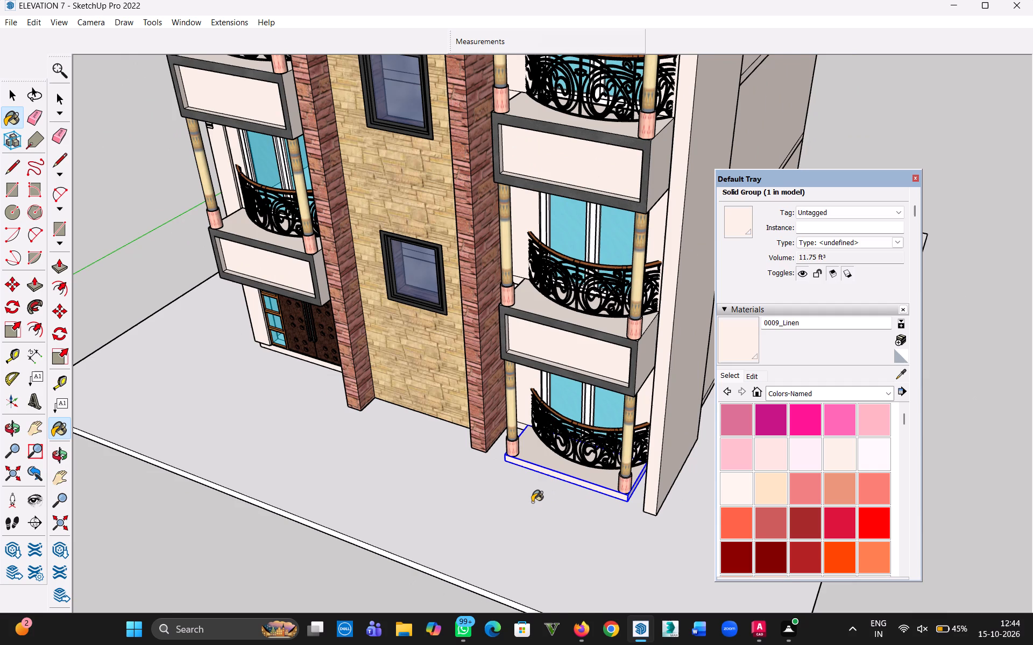
scroll(532, 502, down, 11)
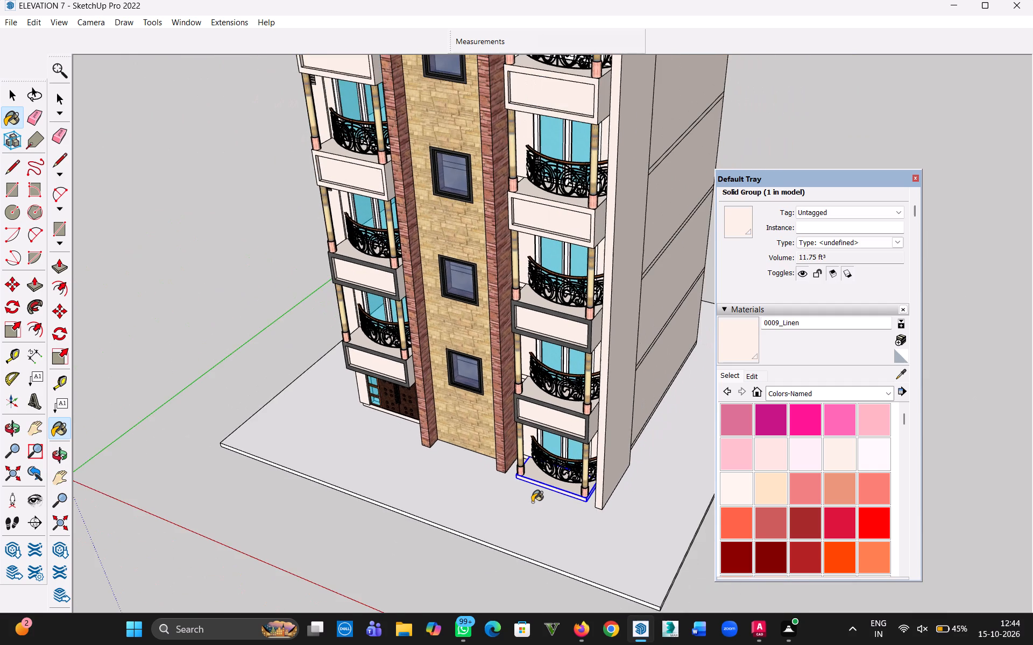
scroll(532, 502, down, 6)
middle_drag(566, 497, 765, 396)
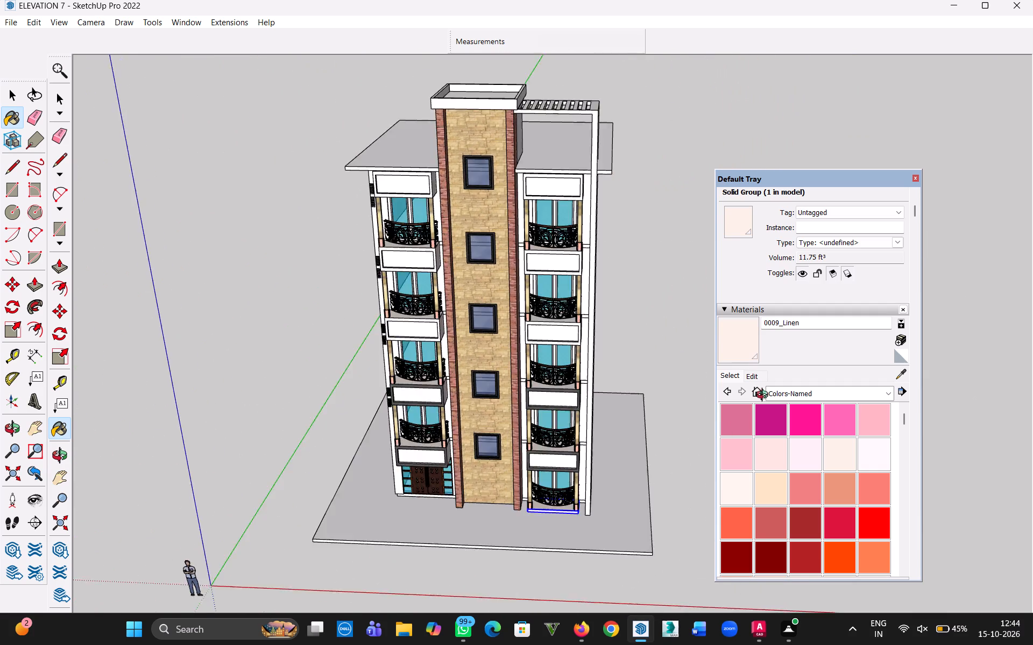
middle_drag(765, 396, 846, 325)
scroll(459, 318, up, 3)
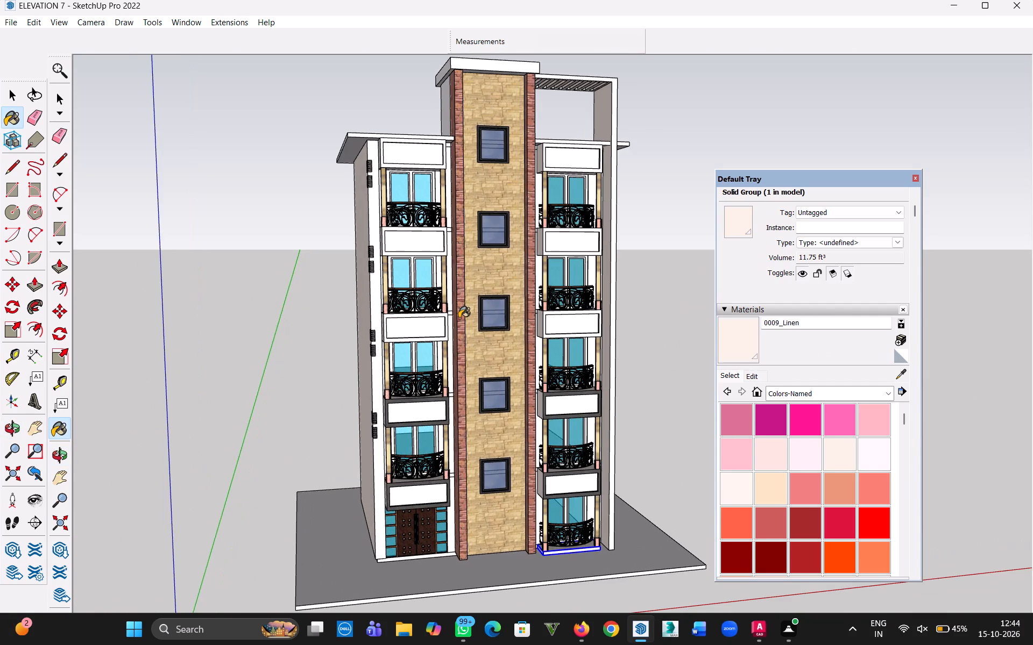
middle_drag(458, 335, 541, 359)
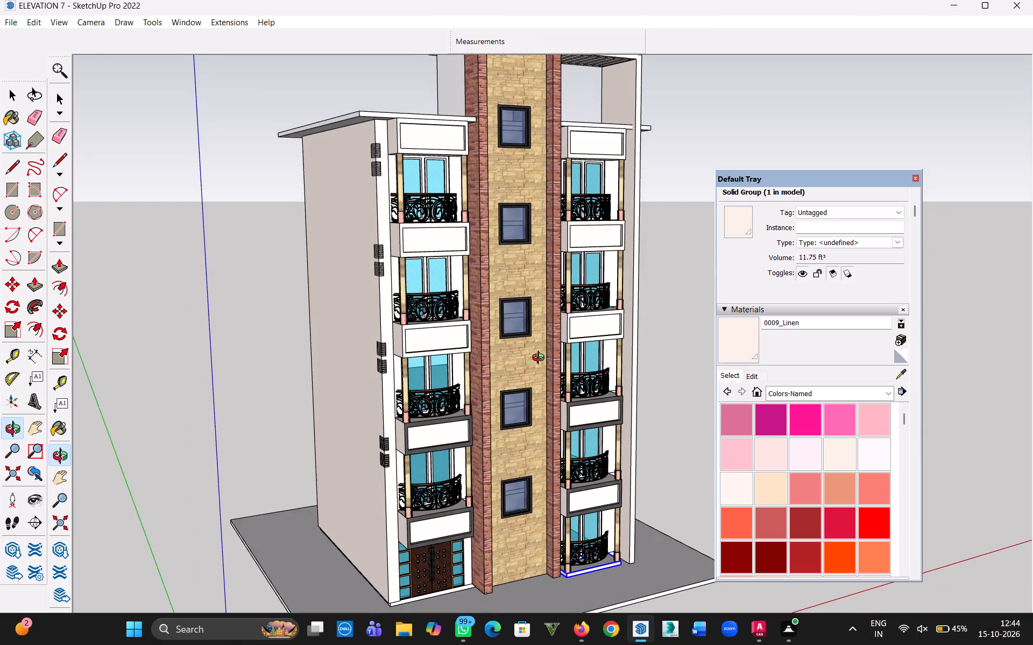
middle_drag(541, 359, 537, 374)
Sample the Stone Flagstone Ashlar material from the brick pier beside the central tower for the slatted blocks on the corner wall.
scroll(389, 214, up, 3)
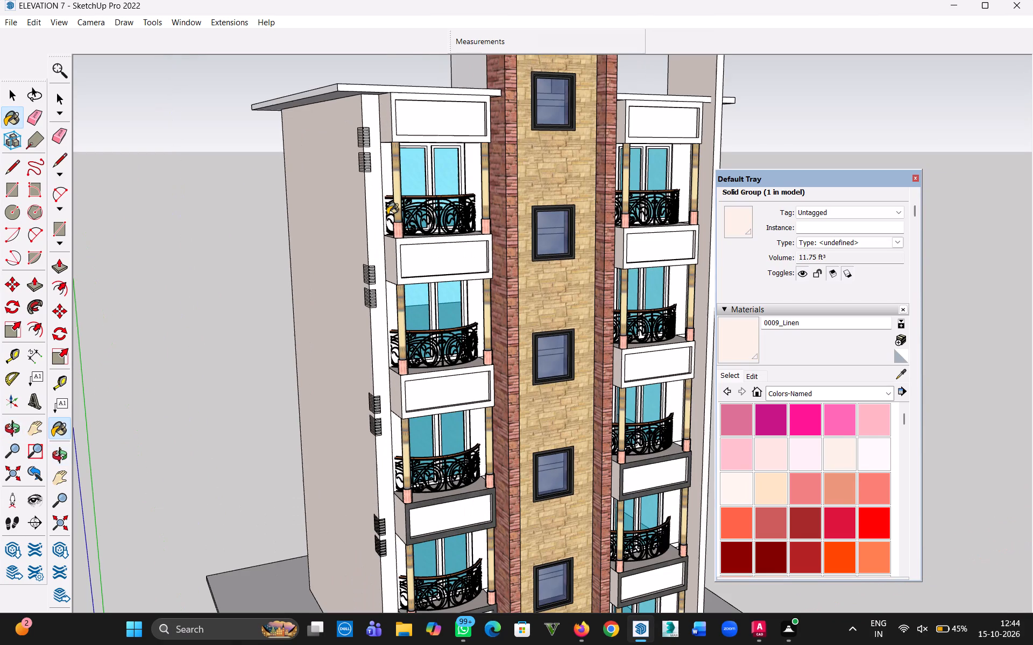
scroll(392, 214, up, 4)
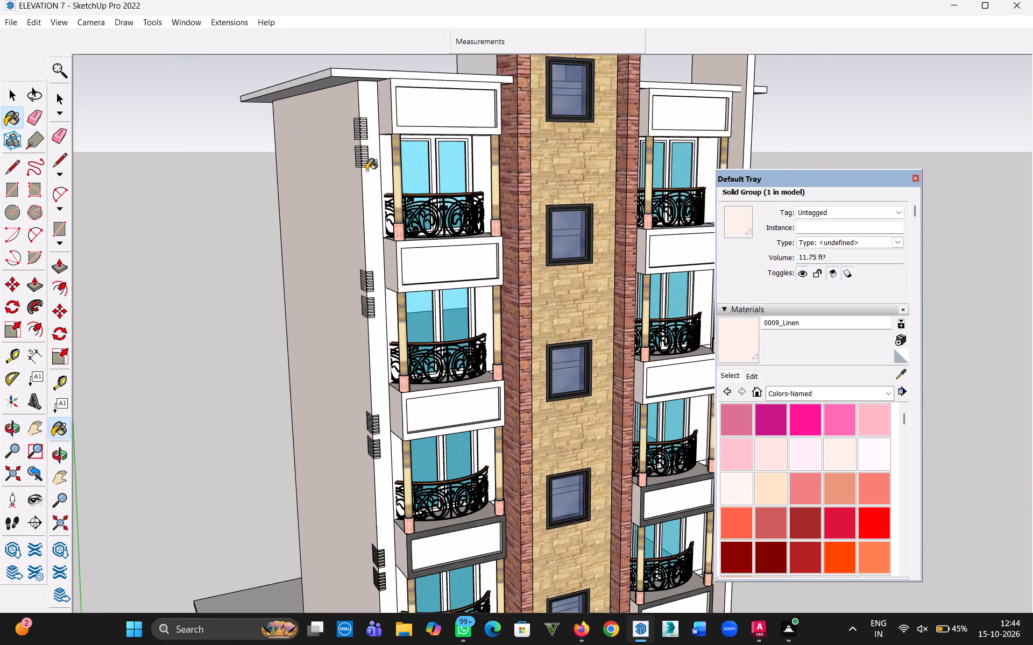
scroll(366, 170, up, 20)
scroll(366, 149, up, 4)
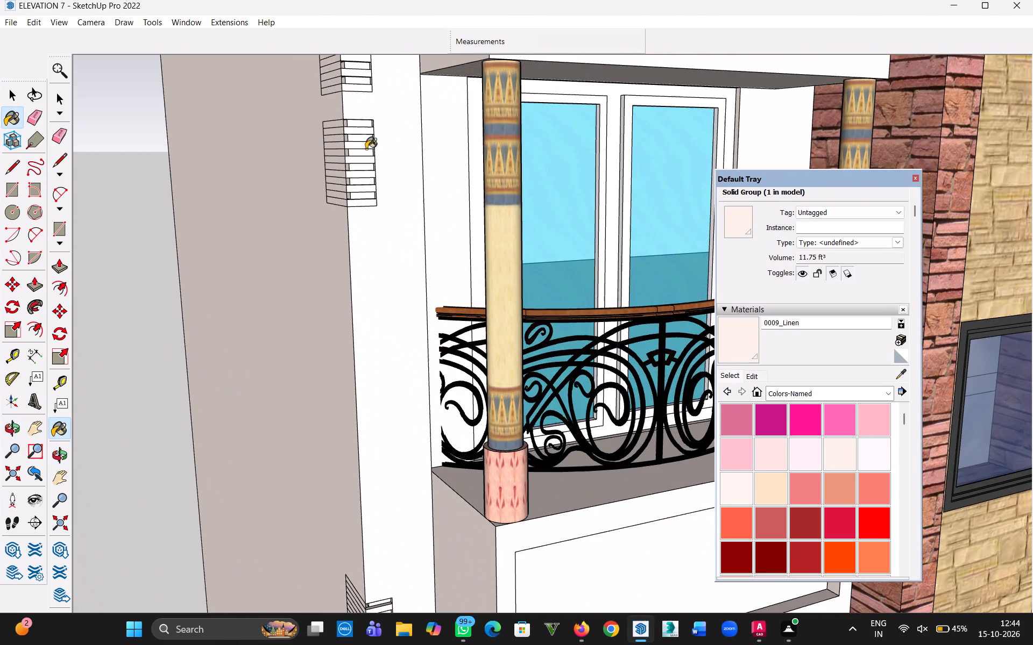
key(b)
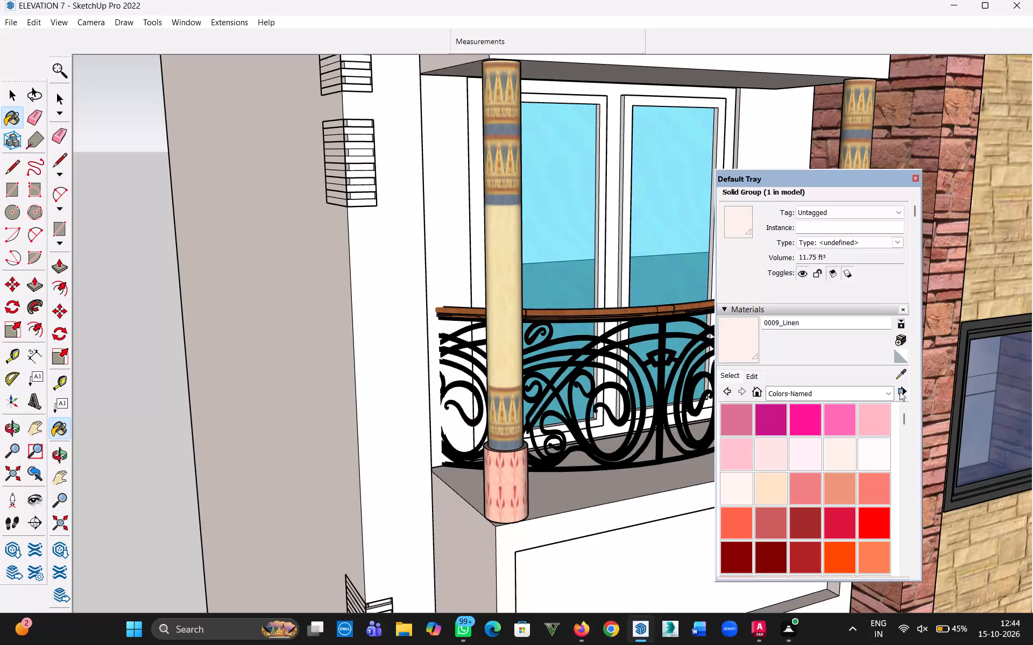
click(903, 370)
click(940, 321)
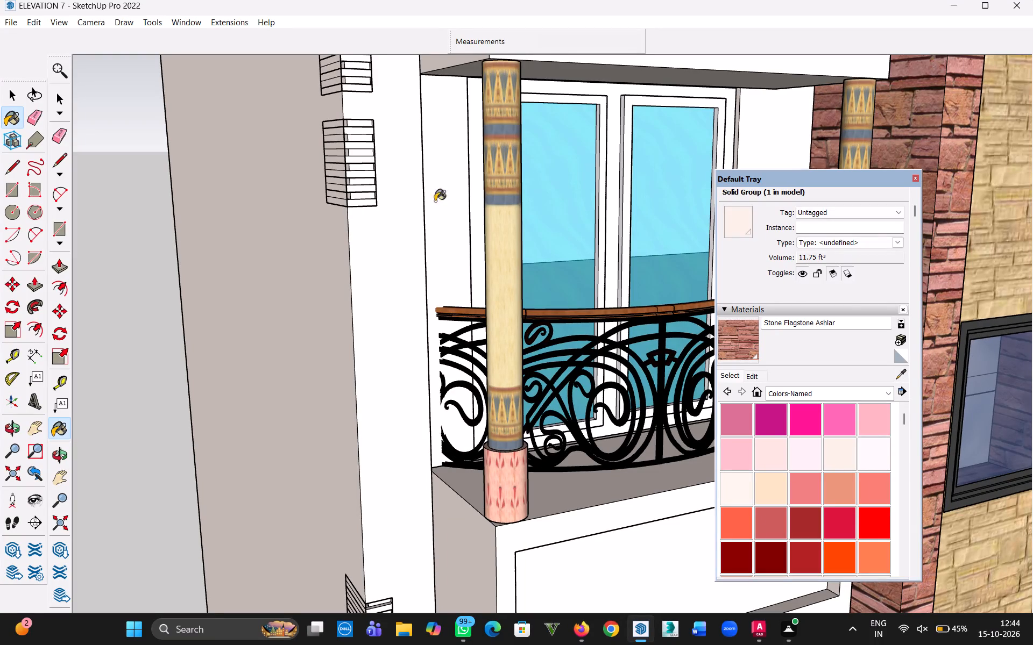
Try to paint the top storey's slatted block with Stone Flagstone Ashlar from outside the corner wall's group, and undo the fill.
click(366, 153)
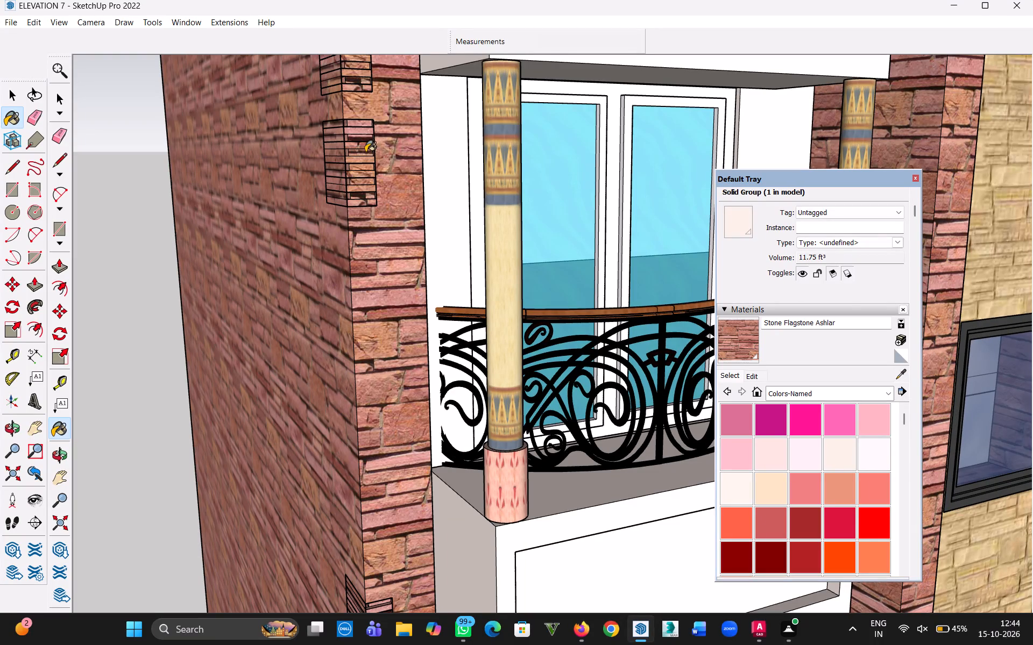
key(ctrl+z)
Open the corner wall's group and paint the two slatted blocks beside the top-storey balcony with Stone Flagstone Ashlar.
click(17, 88)
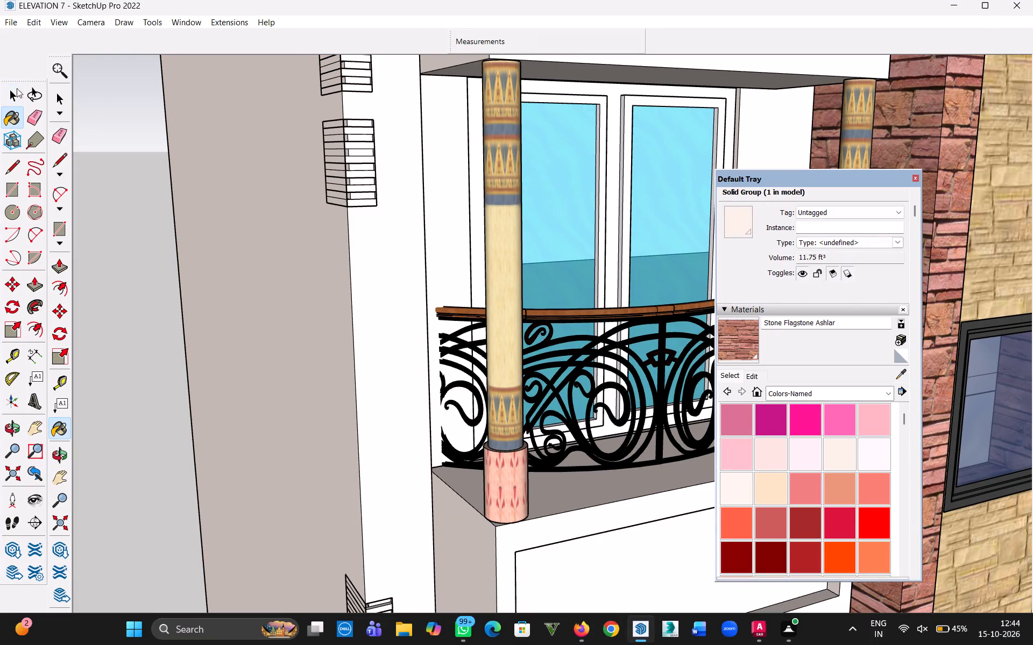
triple_click(377, 325)
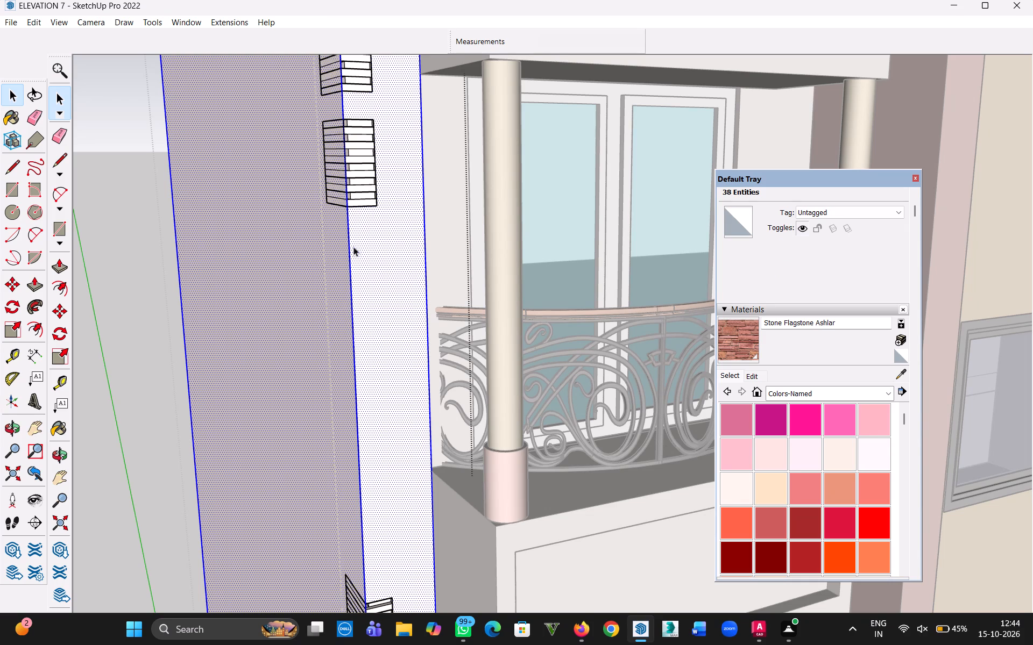
click(358, 189)
key(b)
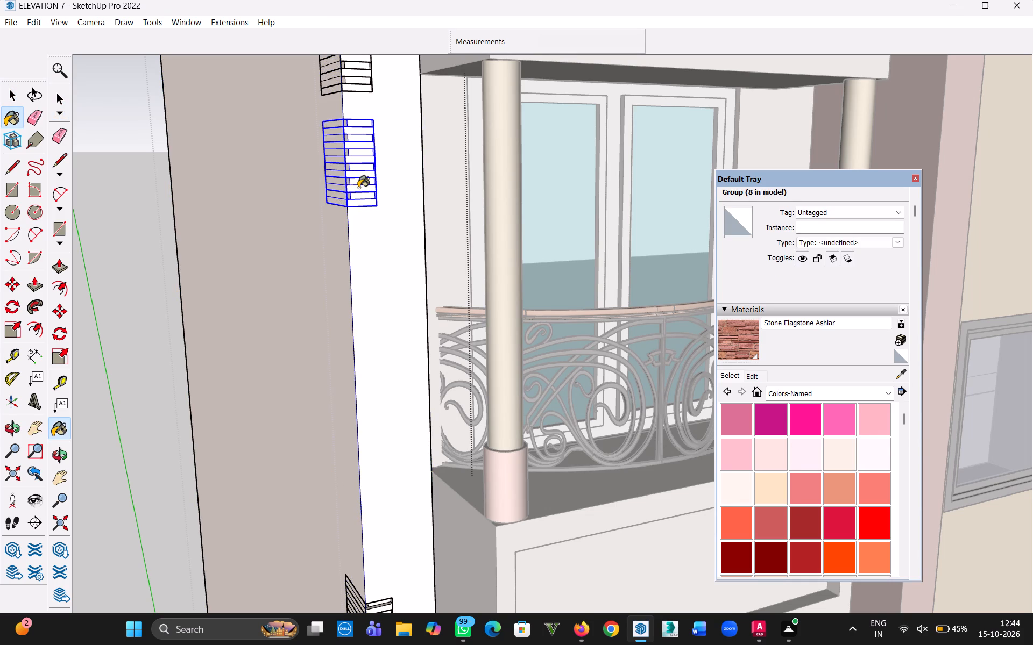
click(359, 182)
click(358, 81)
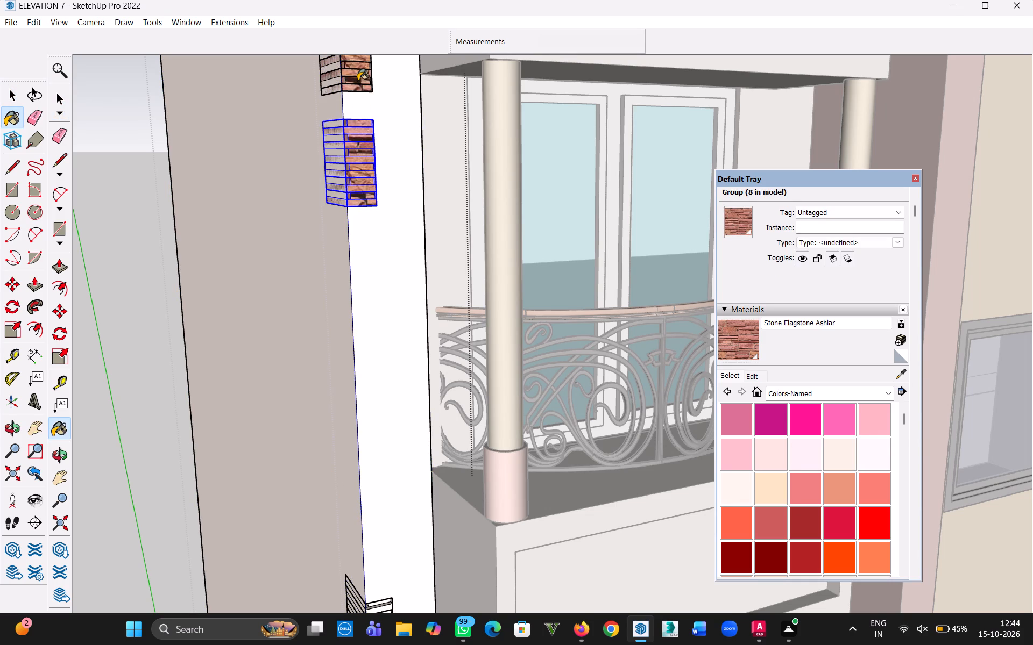
Paint the second pair of slatted blocks from the top of the corner wall with Stone Flagstone Ashlar.
scroll(401, 361, down, 9)
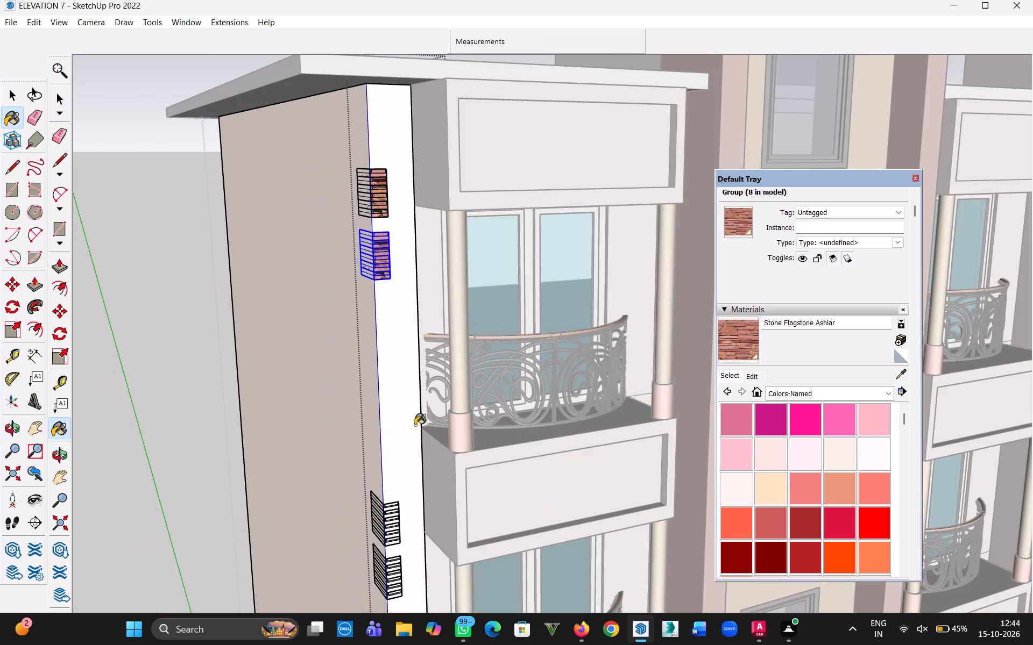
key(h)
drag(409, 430, 403, 149)
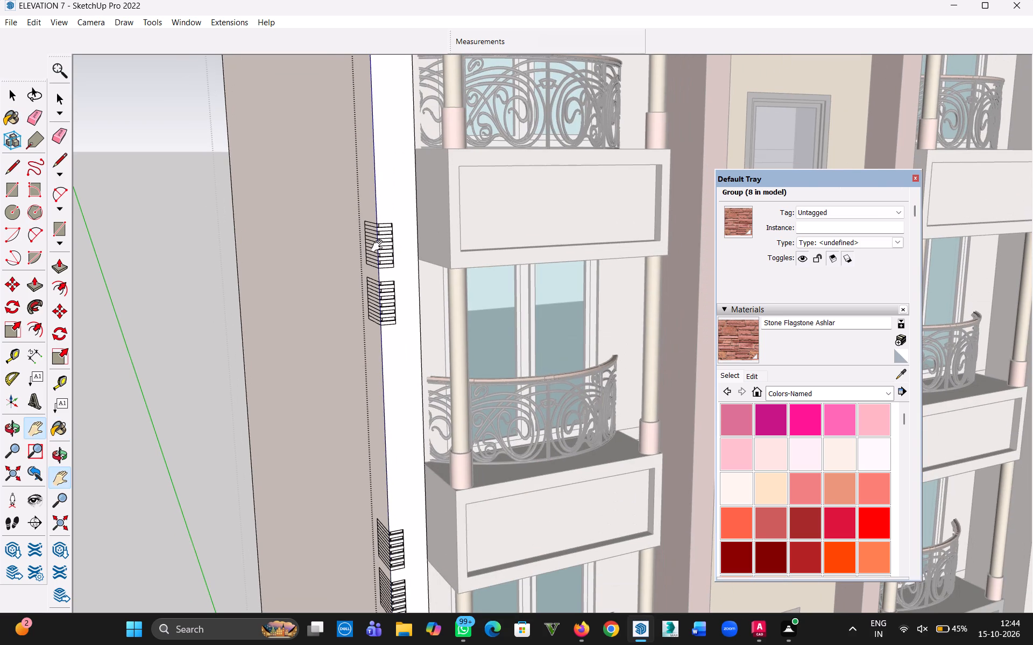
key(Escape)
click(386, 252)
click(387, 301)
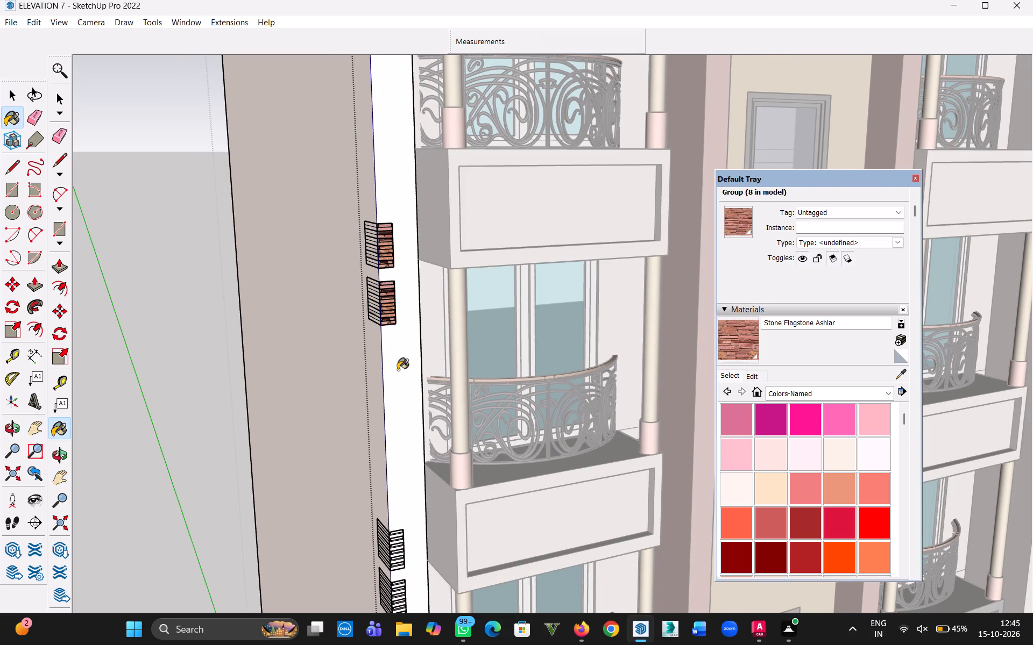
Paint the third pair of slatted blocks from the top of the corner wall with Stone Flagstone Ashlar.
key(h)
drag(404, 389, 393, 81)
key(Escape)
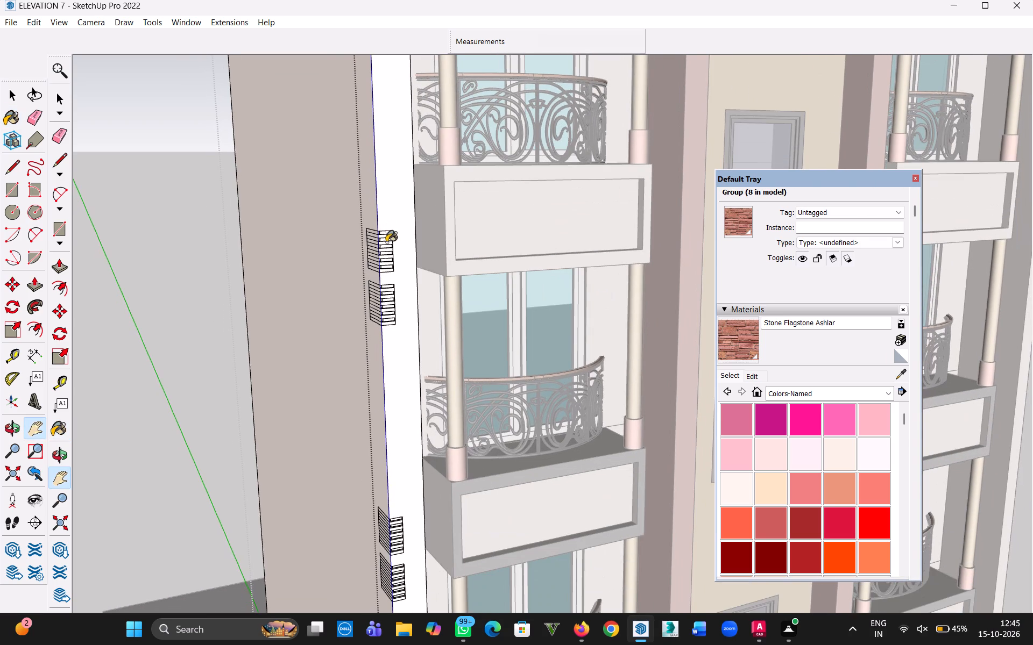
click(388, 247)
click(380, 305)
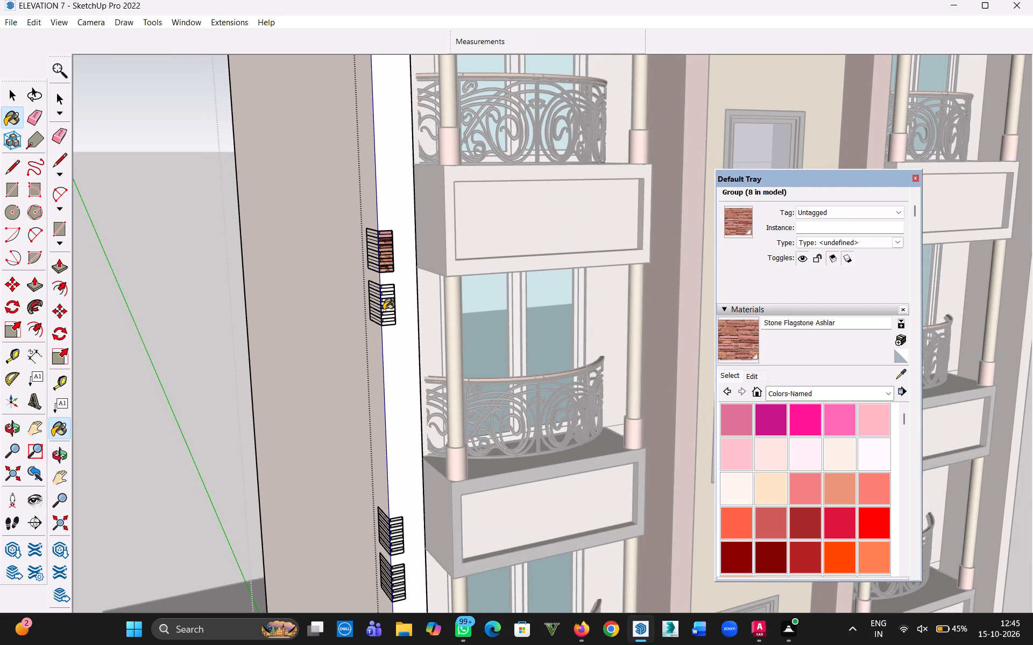
Paint the pair's remaining slatted block and both blocks of the next pair down the corner wall with Stone Flagstone Ashlar.
click(385, 312)
key(h)
drag(418, 378, 425, 162)
key(Escape)
scroll(398, 330, up, 7)
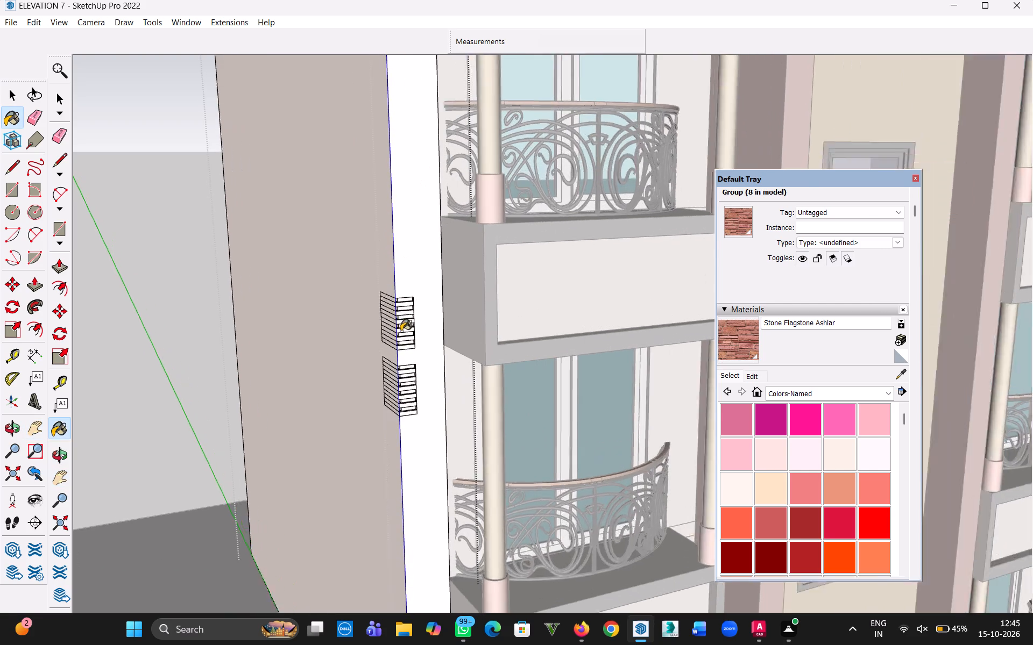
scroll(401, 331, up, 1)
click(406, 333)
click(409, 398)
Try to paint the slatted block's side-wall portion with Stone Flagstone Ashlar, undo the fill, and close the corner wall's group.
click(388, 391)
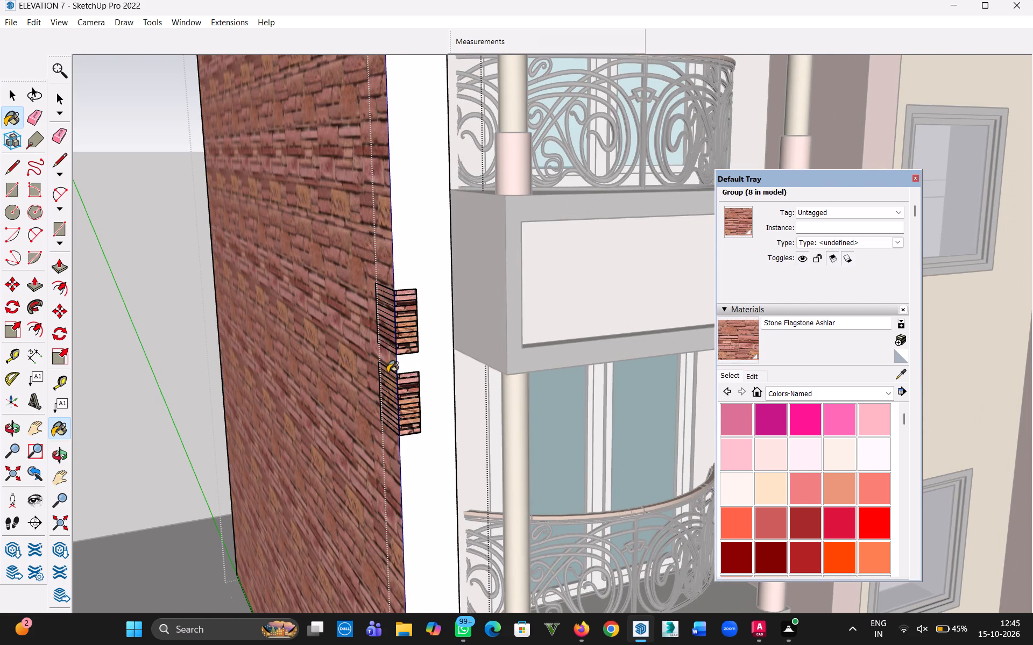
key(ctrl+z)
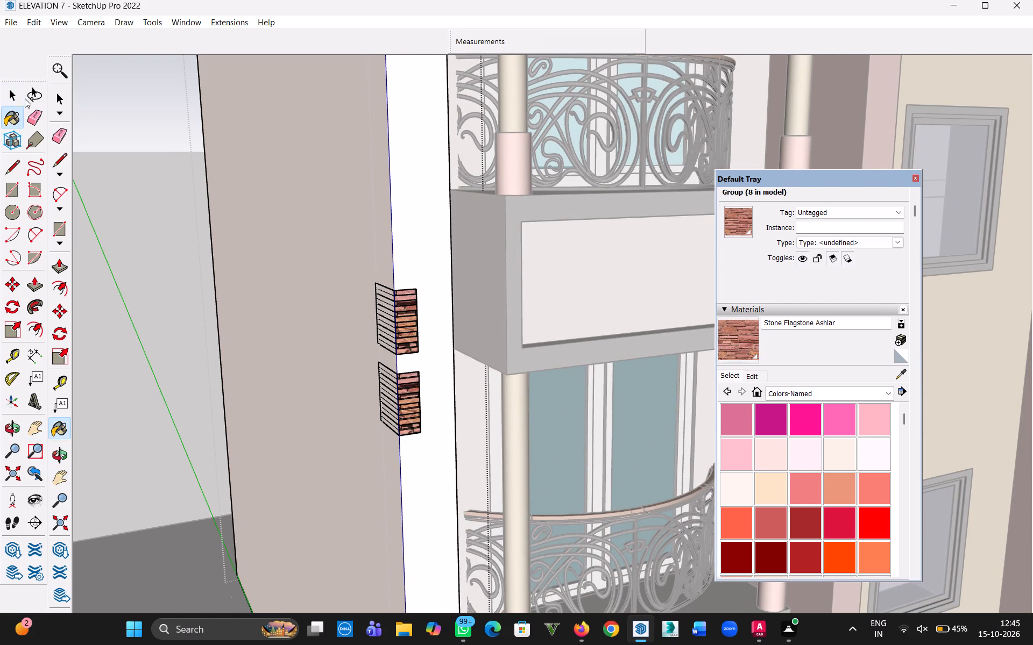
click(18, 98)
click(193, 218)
Examine how the painted slatted blocks meet the front and side faces of the corner wall.
middle_drag(246, 300, 408, 316)
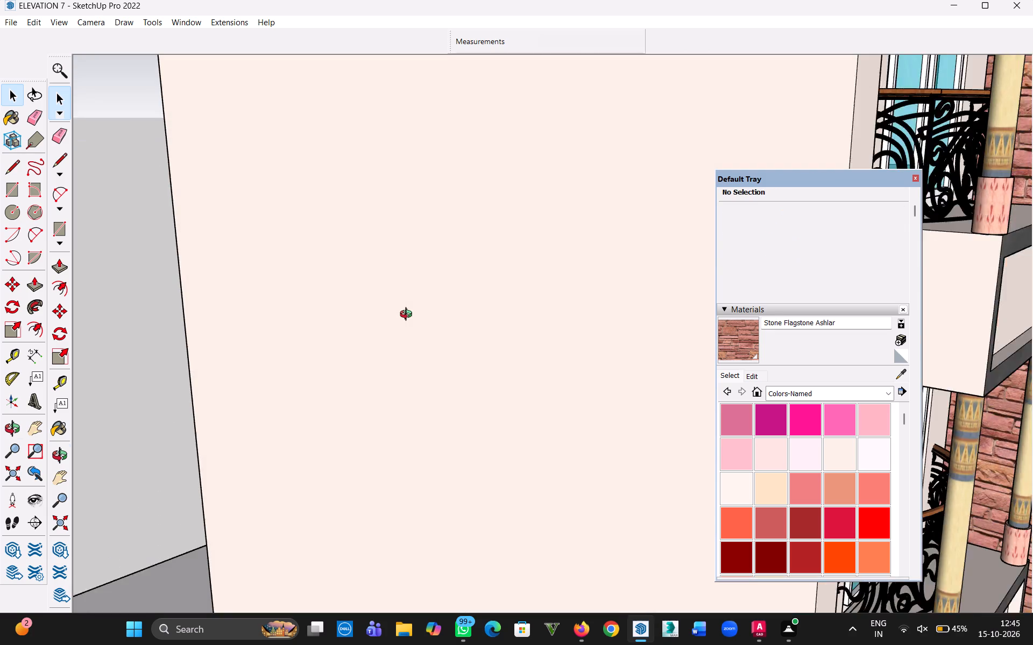
middle_drag(408, 316, 299, 291)
scroll(362, 310, down, 15)
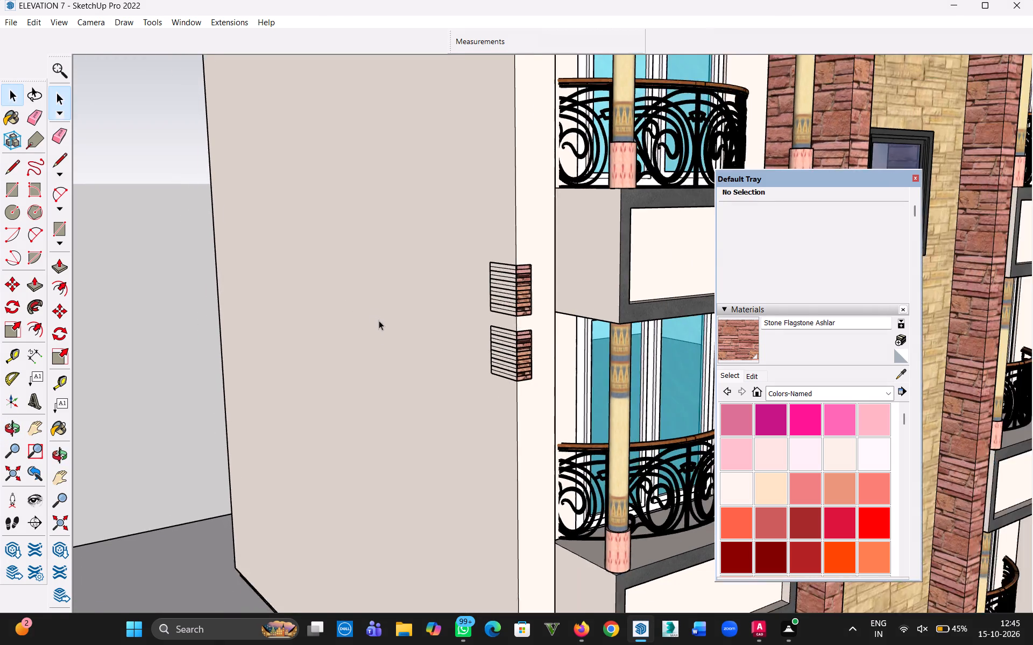
scroll(379, 320, down, 3)
scroll(376, 334, up, 1)
middle_drag(385, 340, 559, 356)
key(h)
drag(560, 369, 548, 371)
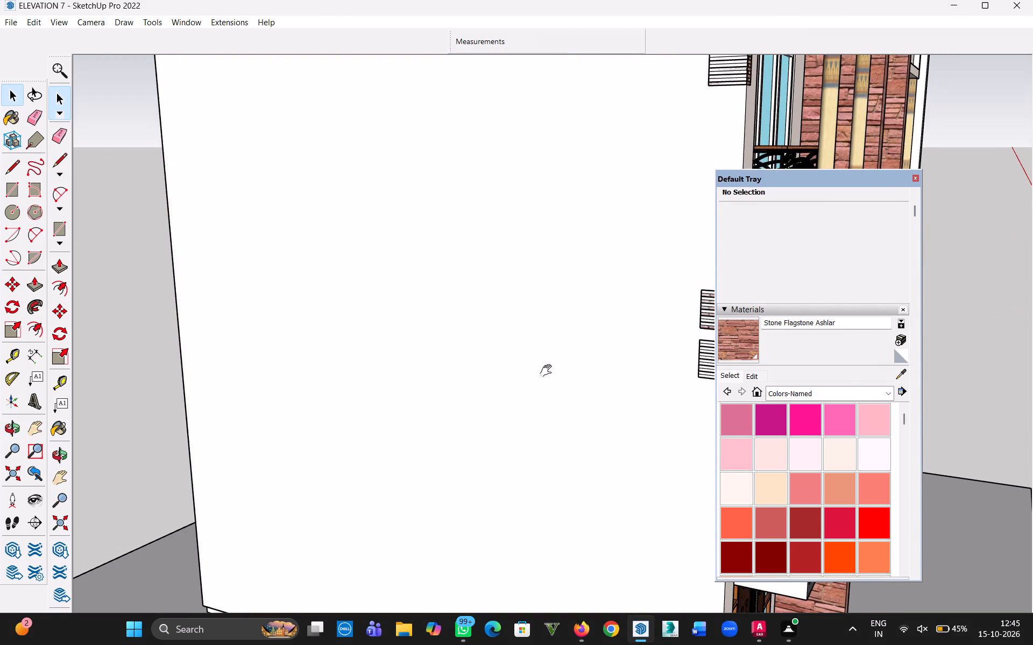
drag(548, 371, 248, 513)
scroll(350, 197, up, 12)
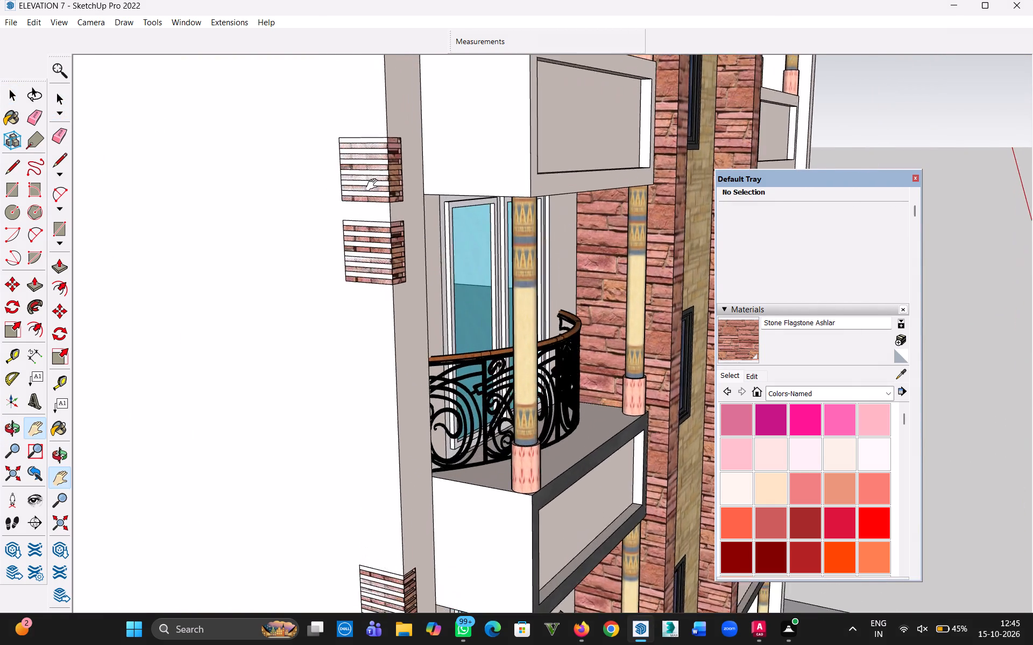
scroll(374, 185, up, 20)
scroll(374, 185, up, 10)
middle_drag(411, 230, 329, 249)
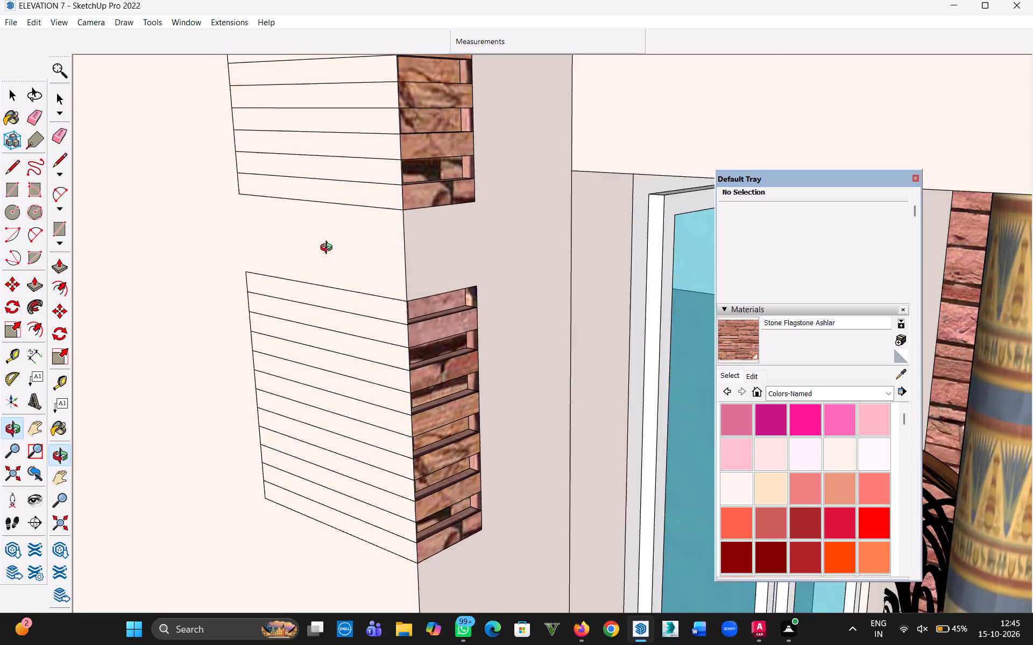
middle_drag(329, 249, 38, 213)
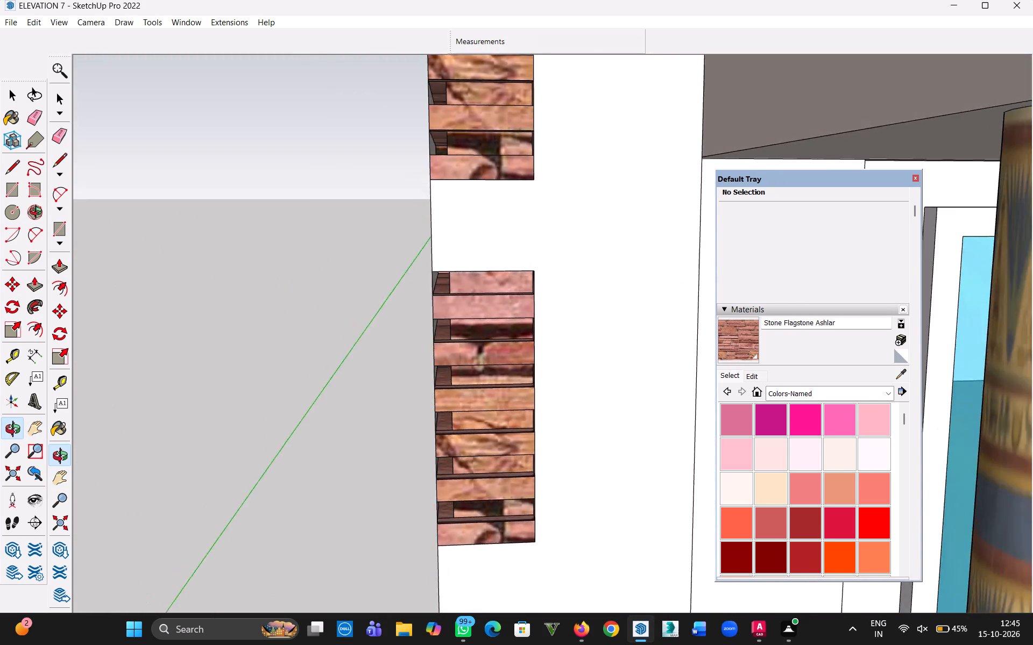
middle_drag(38, 213, 6, 246)
click(341, 134)
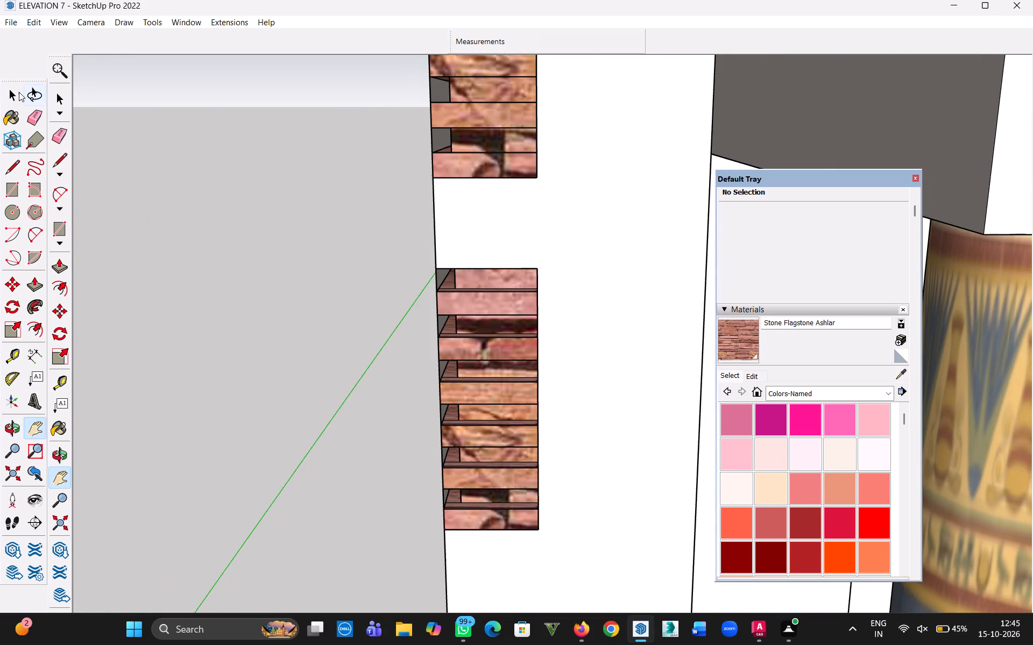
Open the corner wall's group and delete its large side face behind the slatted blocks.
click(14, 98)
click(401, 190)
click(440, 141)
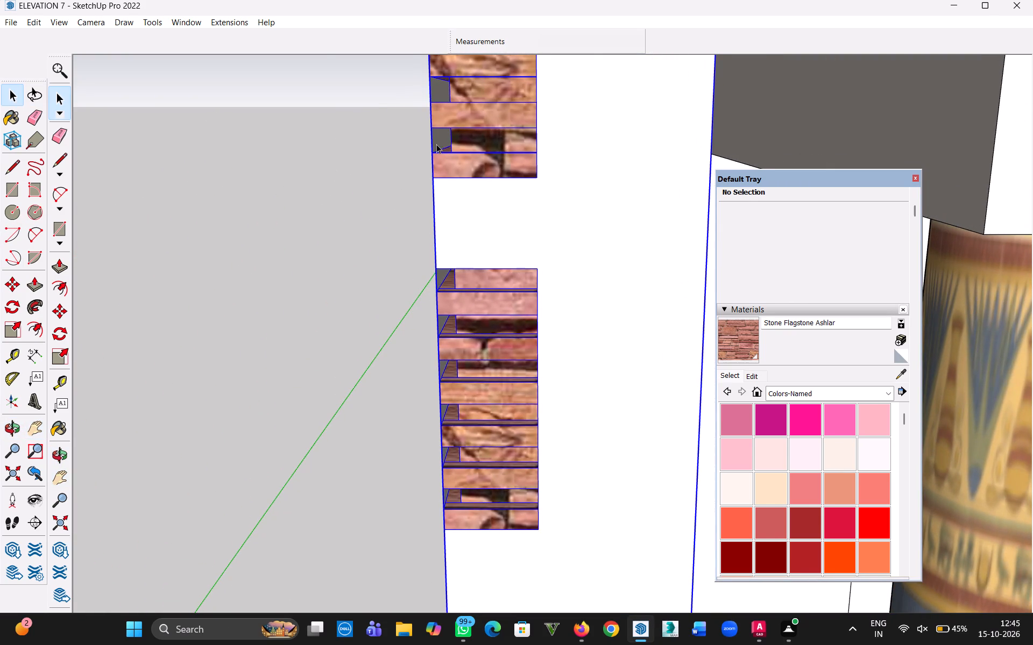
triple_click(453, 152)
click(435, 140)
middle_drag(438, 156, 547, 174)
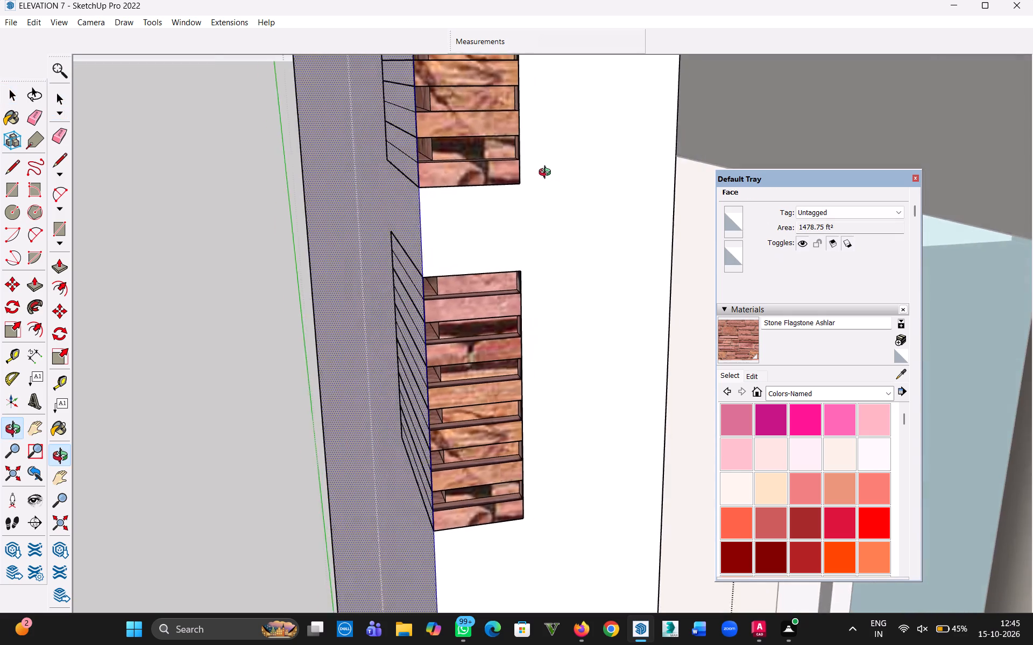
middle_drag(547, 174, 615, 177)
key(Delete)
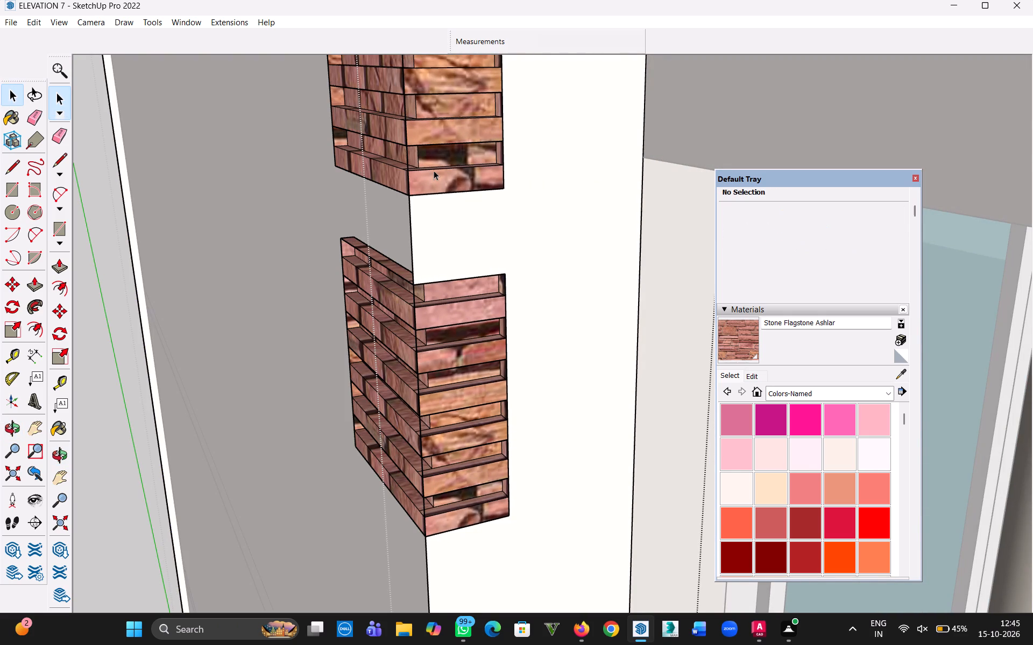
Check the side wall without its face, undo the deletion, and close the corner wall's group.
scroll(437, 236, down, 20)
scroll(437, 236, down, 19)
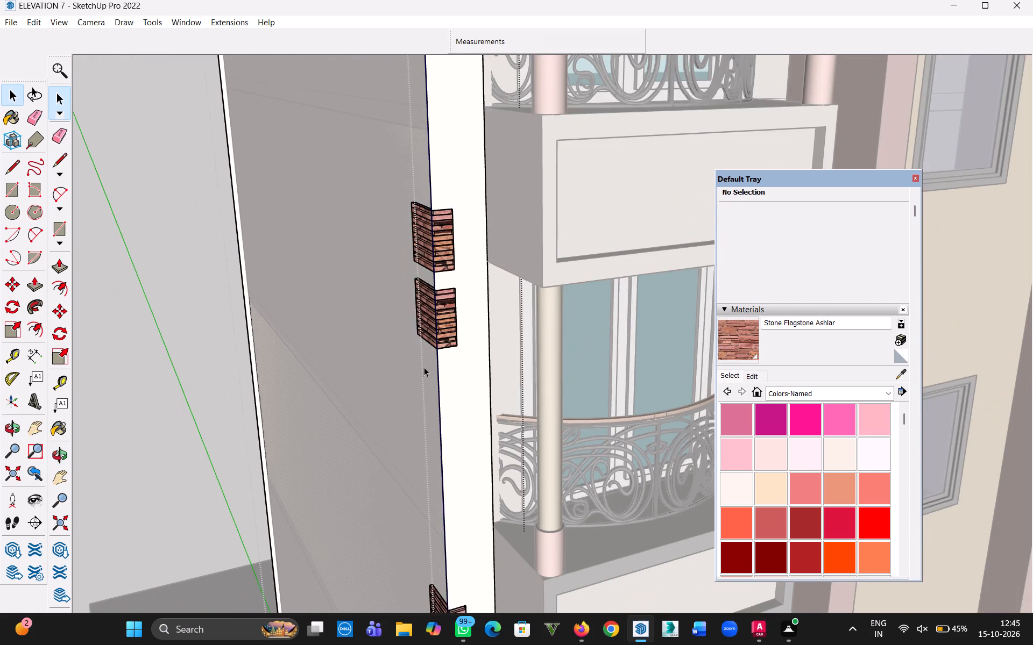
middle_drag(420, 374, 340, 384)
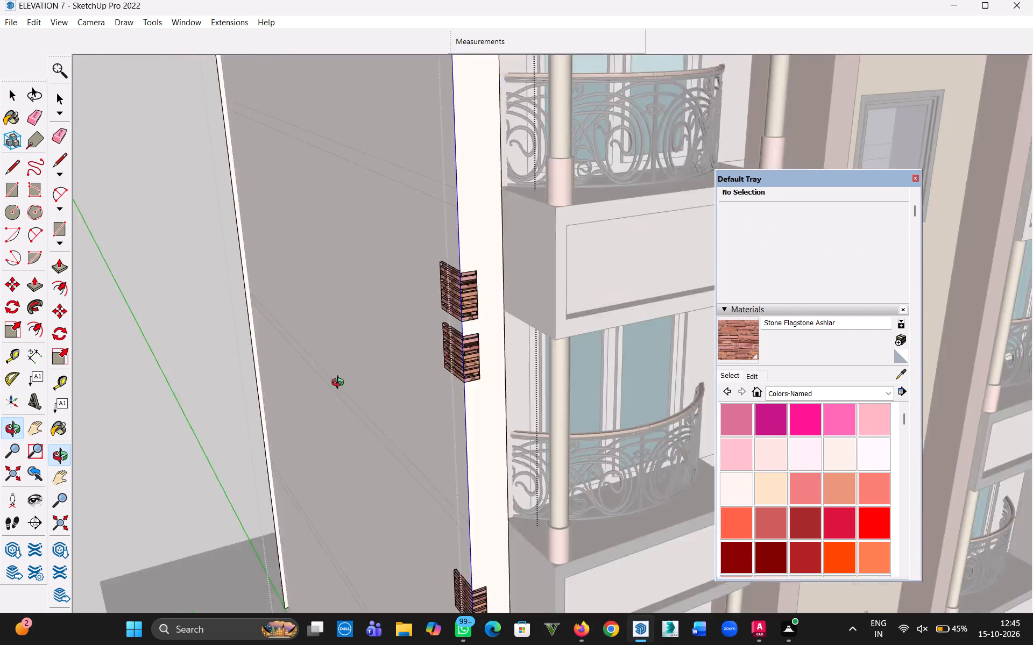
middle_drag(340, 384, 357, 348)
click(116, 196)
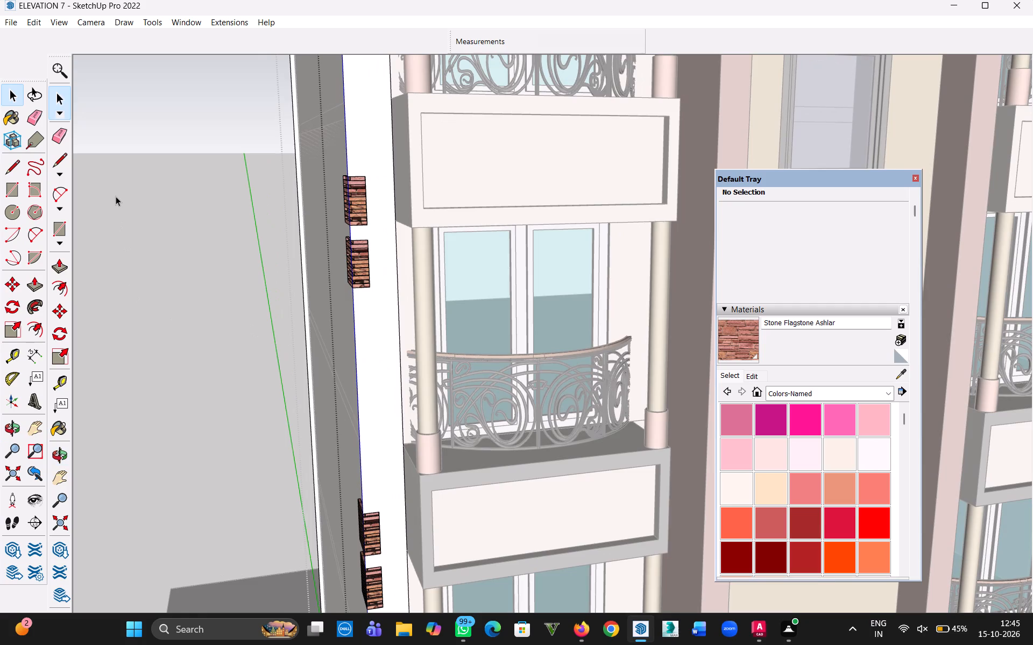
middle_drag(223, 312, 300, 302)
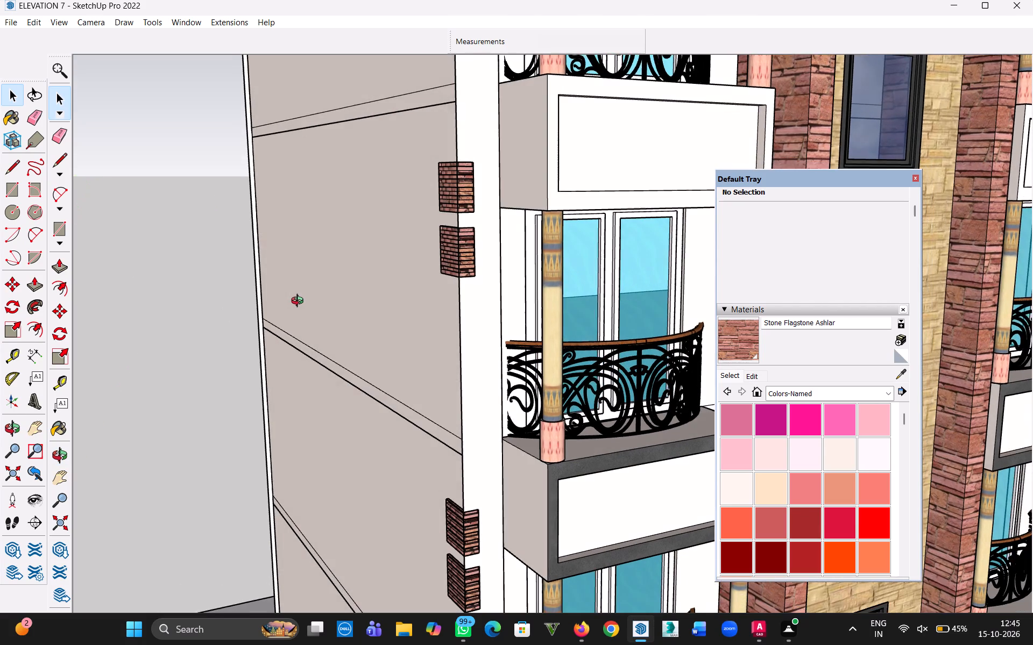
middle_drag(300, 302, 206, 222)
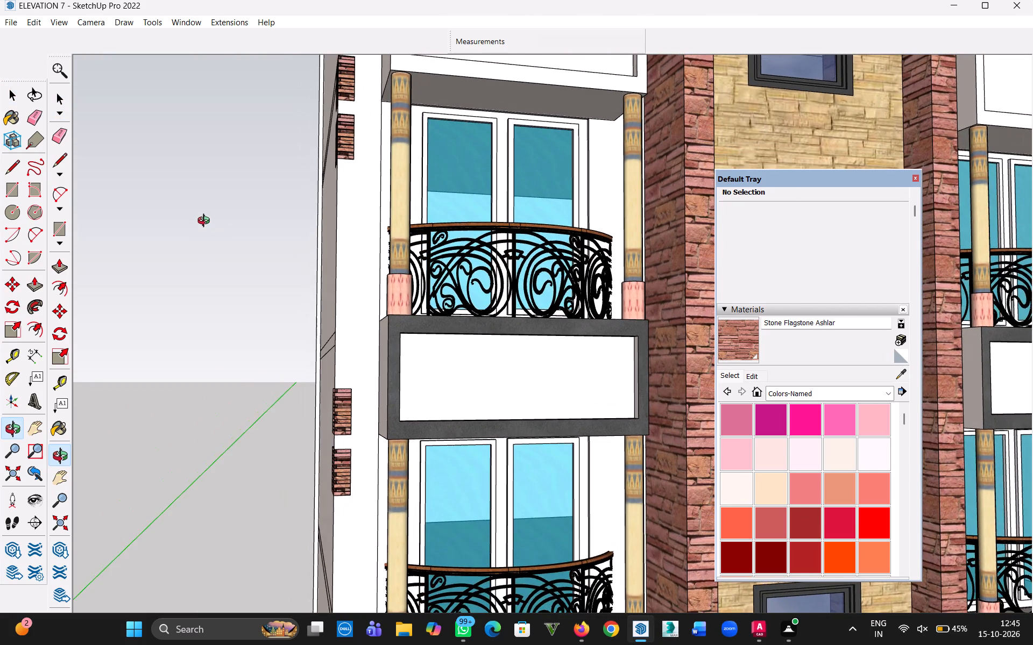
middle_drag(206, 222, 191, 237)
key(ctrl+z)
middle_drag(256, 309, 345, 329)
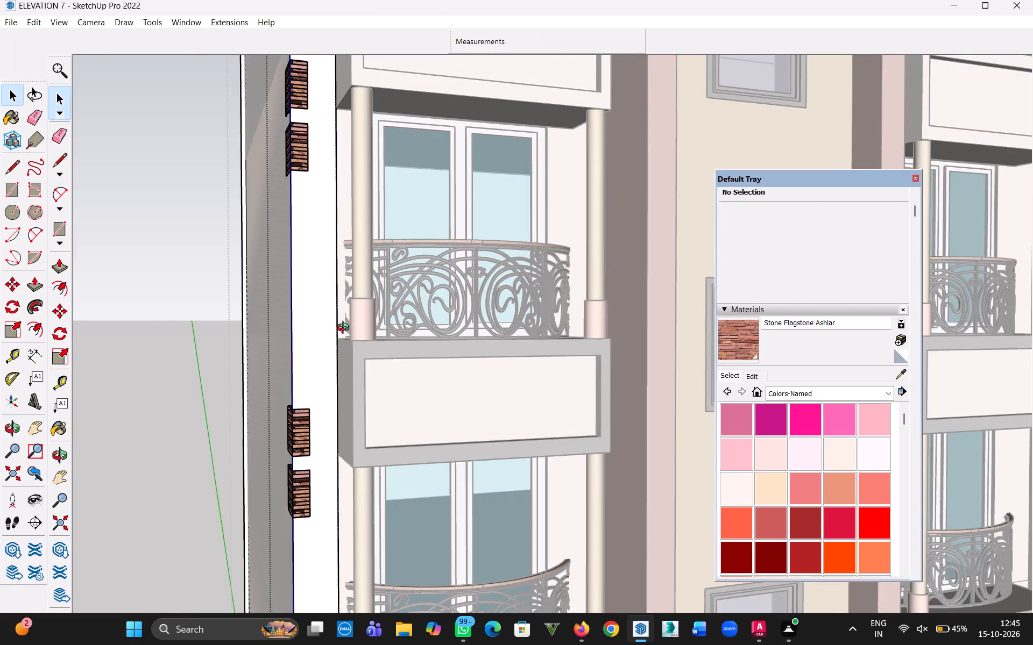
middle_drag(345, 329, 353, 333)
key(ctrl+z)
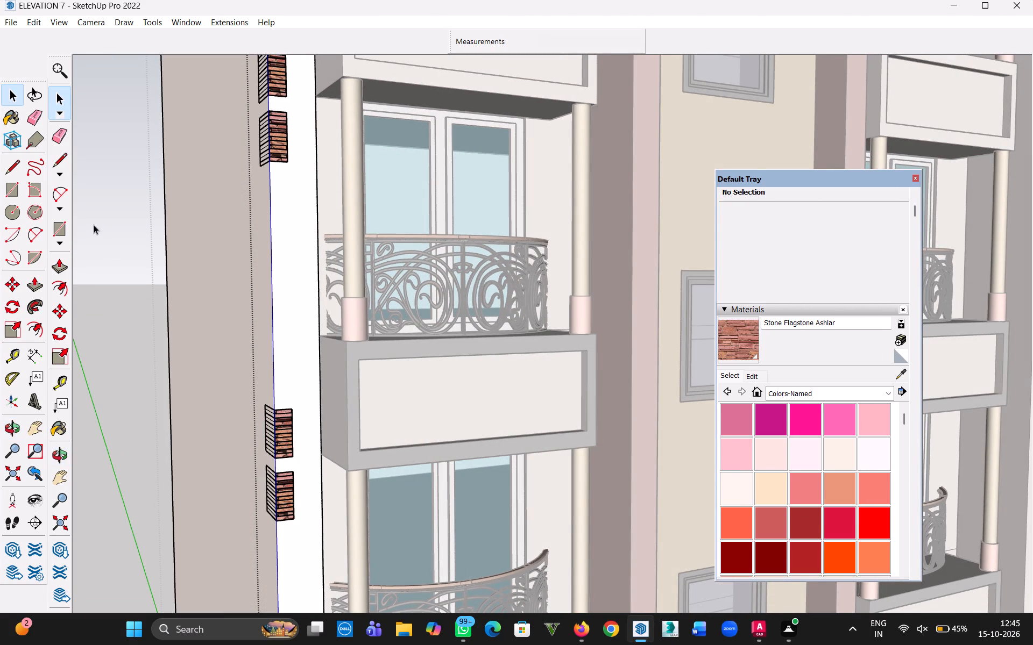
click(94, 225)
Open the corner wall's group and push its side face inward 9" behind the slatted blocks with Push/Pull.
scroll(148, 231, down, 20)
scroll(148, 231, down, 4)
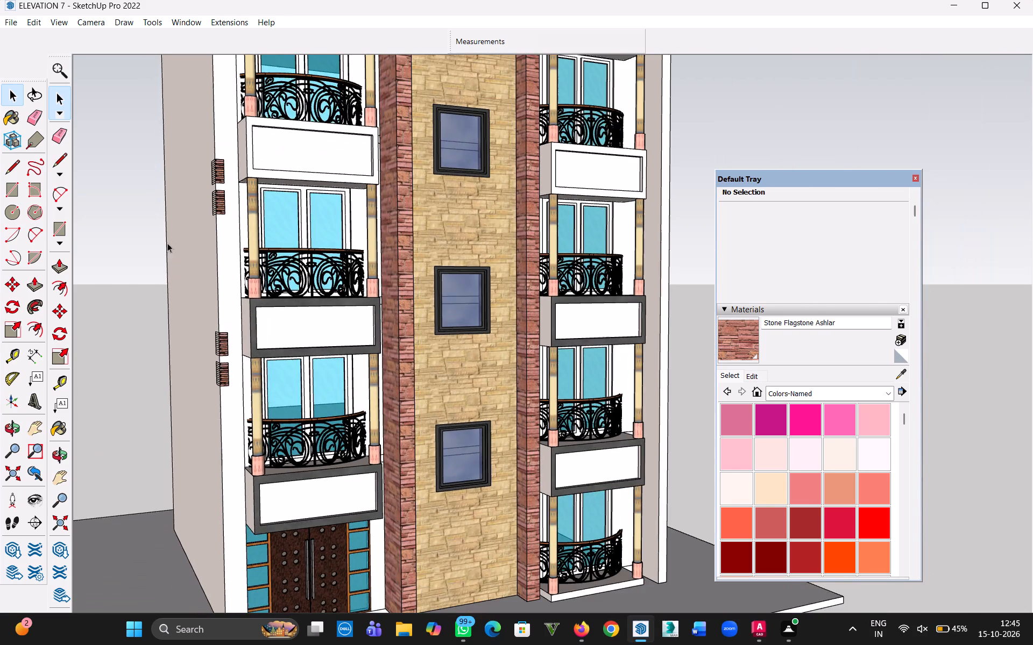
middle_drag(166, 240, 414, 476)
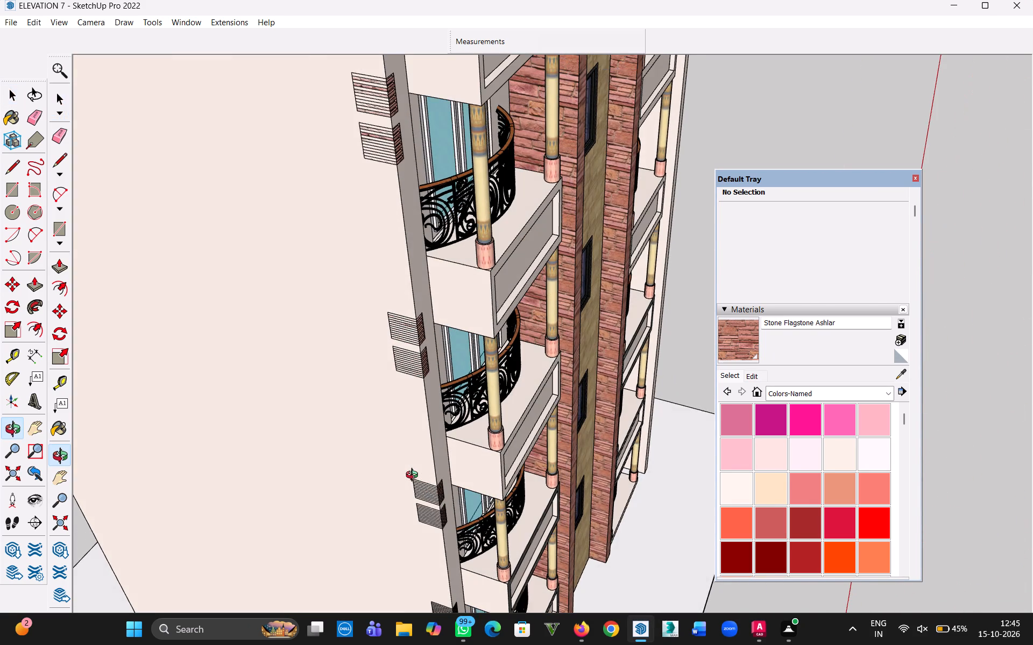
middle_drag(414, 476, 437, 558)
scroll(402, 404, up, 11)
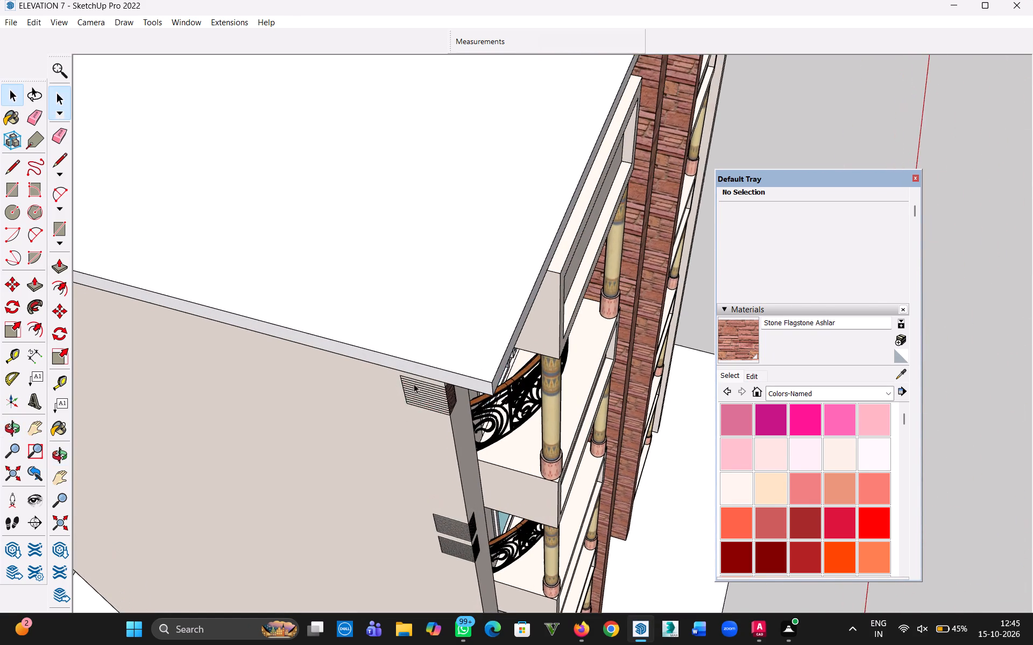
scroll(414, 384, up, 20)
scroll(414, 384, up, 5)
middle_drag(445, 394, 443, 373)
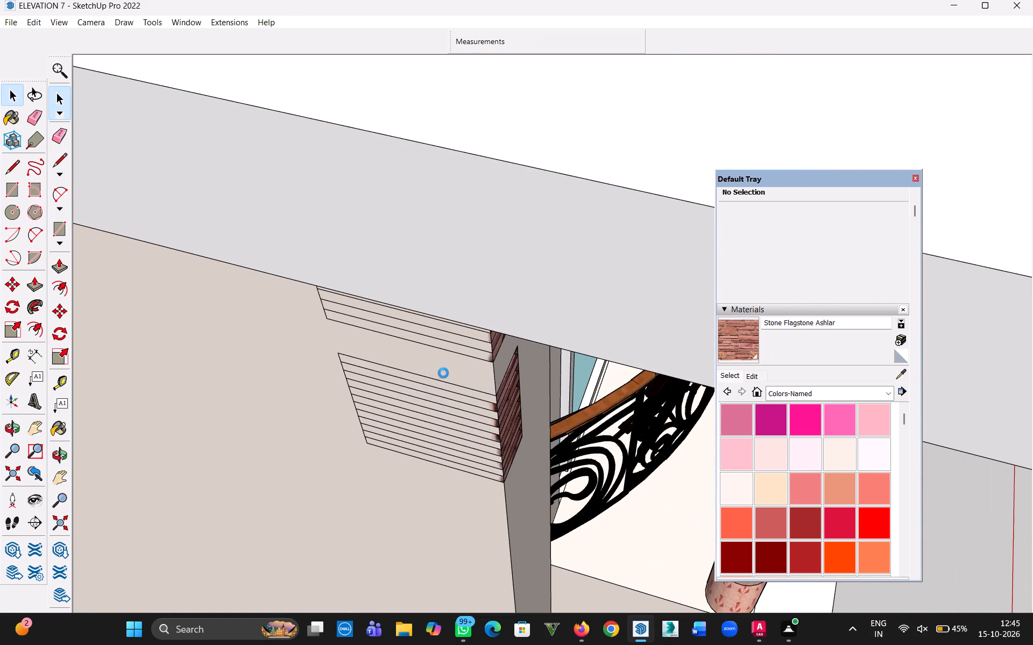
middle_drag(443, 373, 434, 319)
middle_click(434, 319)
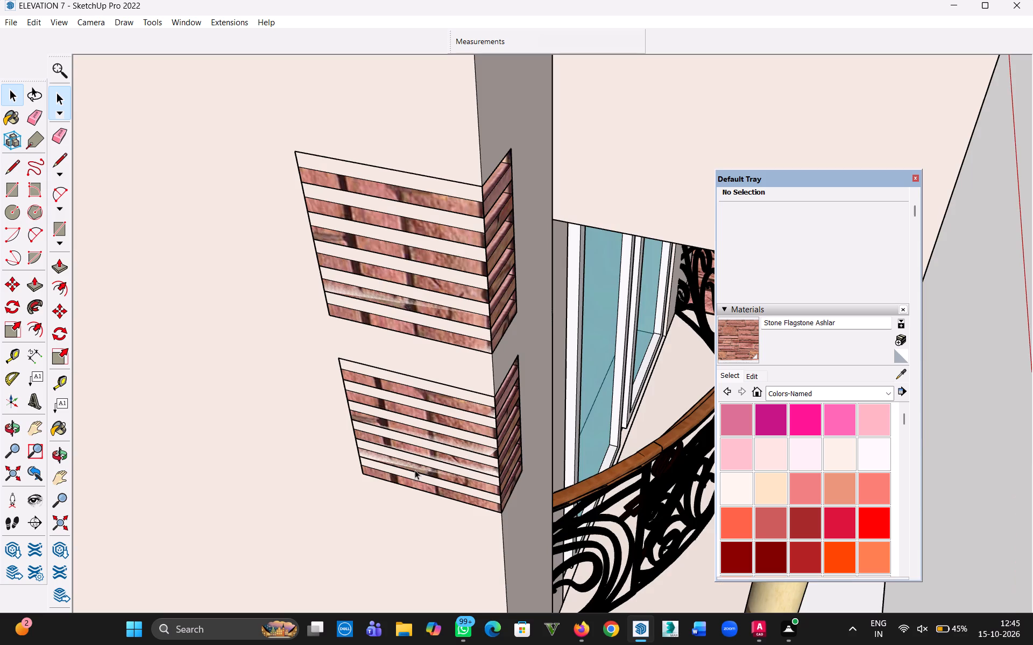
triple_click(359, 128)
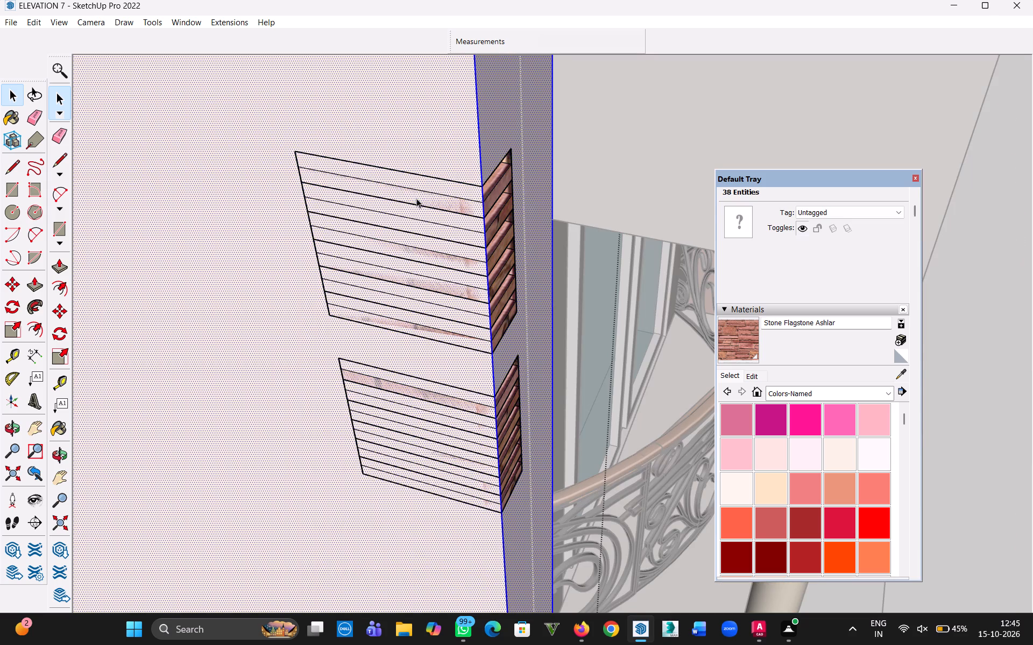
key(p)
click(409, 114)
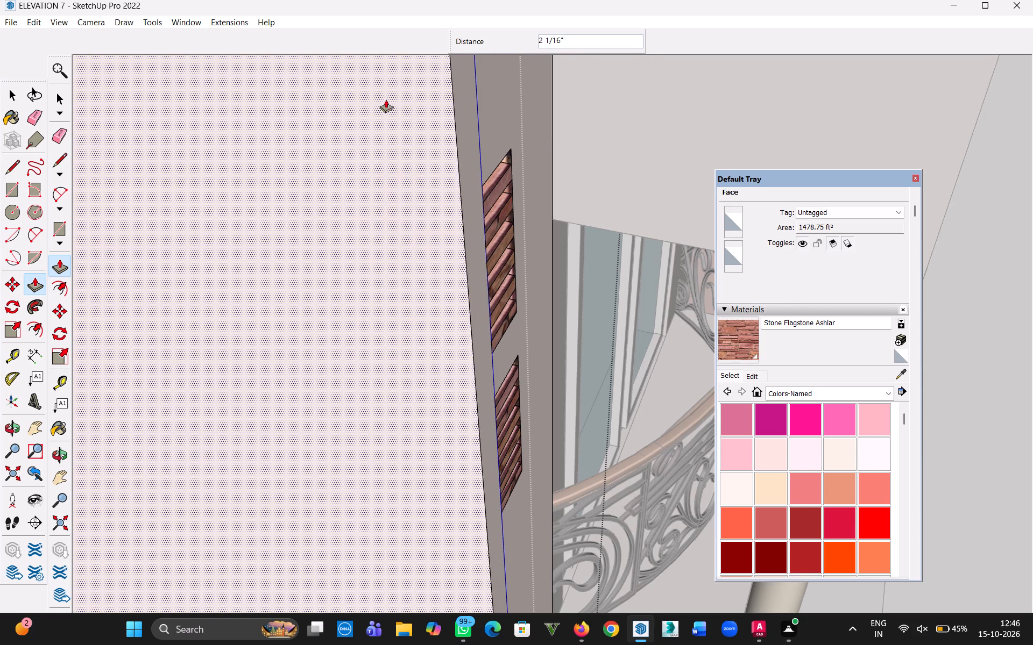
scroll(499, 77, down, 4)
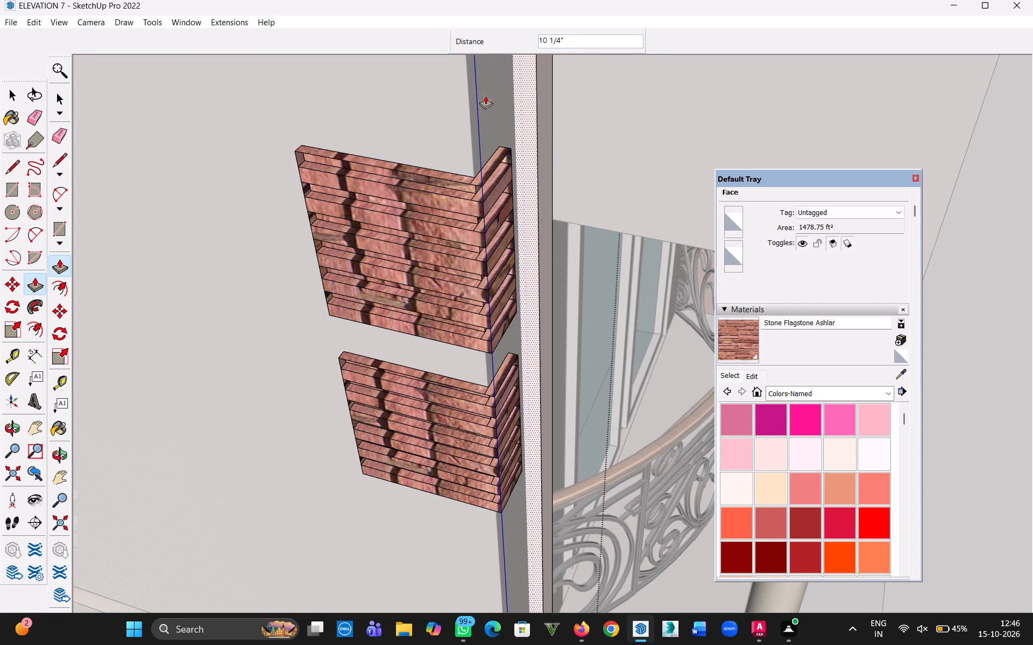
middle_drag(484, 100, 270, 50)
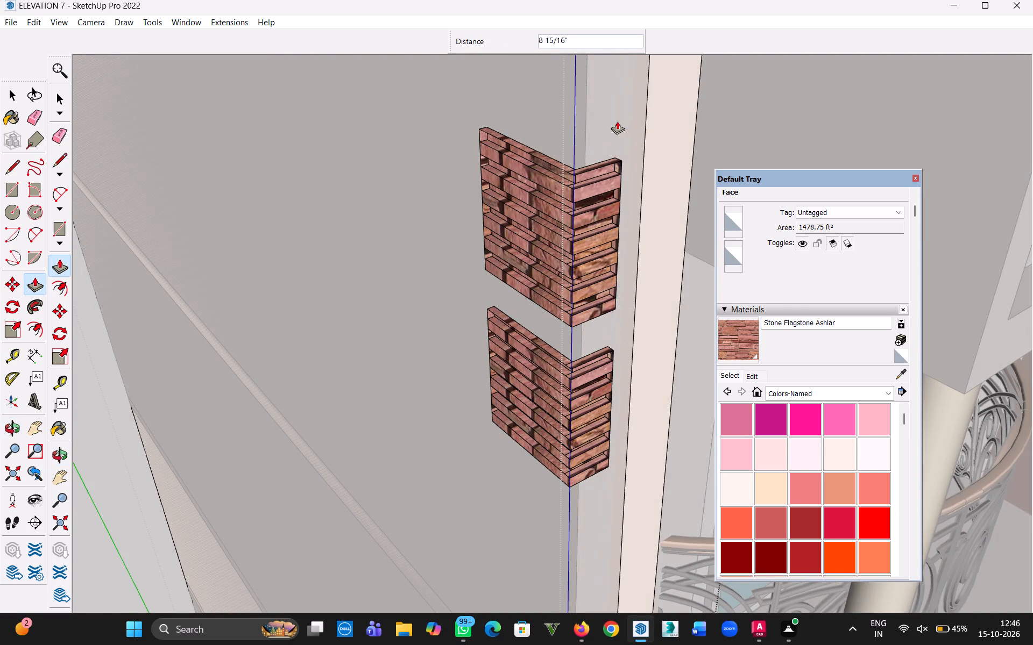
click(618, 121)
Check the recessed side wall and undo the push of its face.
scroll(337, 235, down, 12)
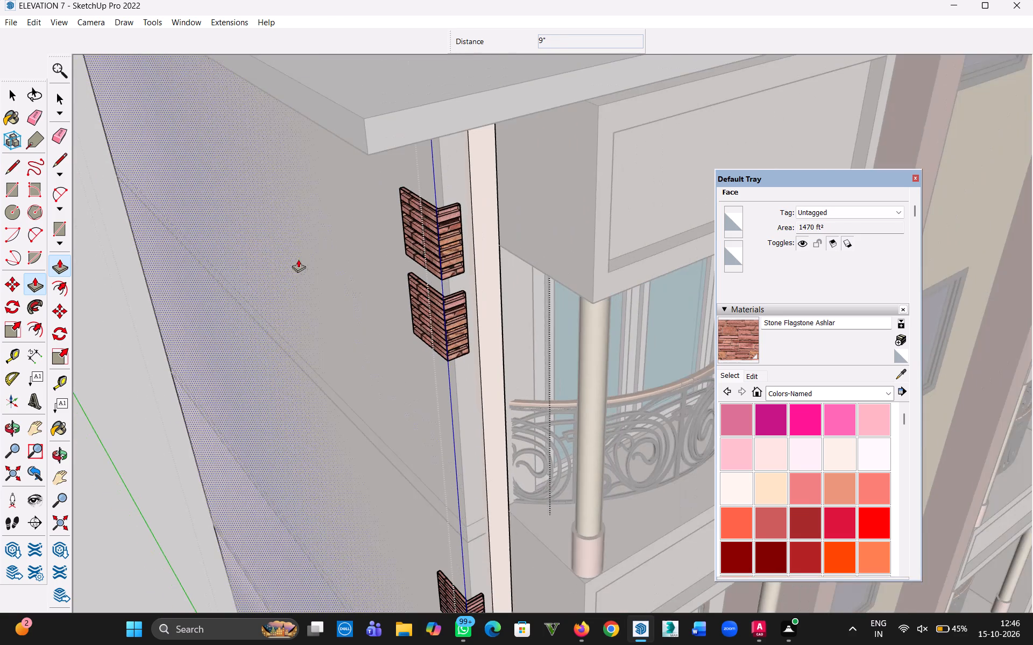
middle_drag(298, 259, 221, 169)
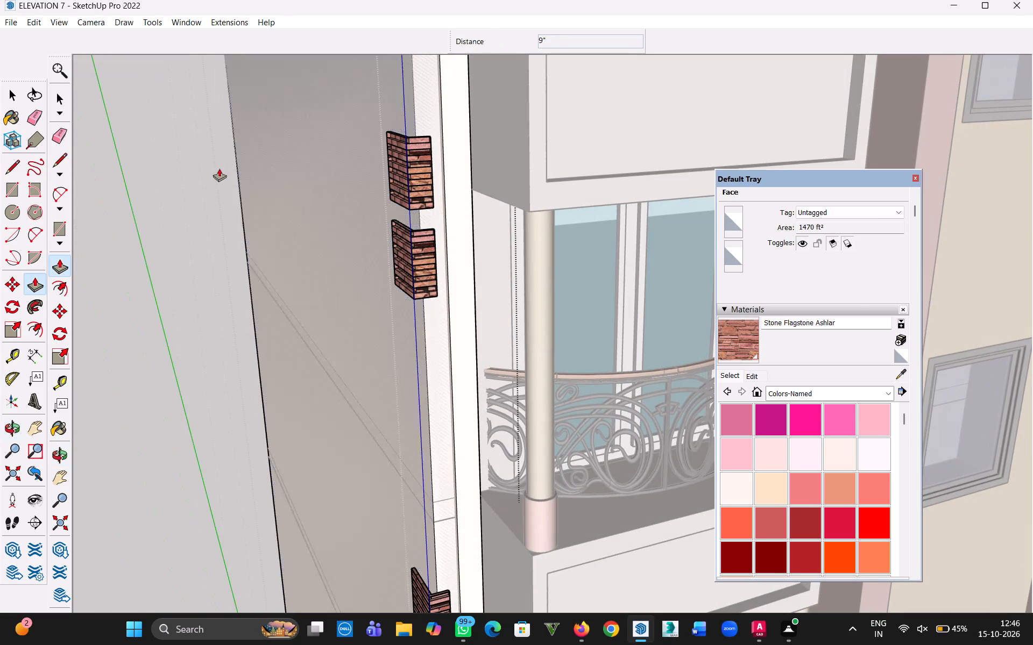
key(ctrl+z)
Examine from both sides how the upper pair of slatted blocks meets the corner wall's side face.
scroll(399, 121, up, 8)
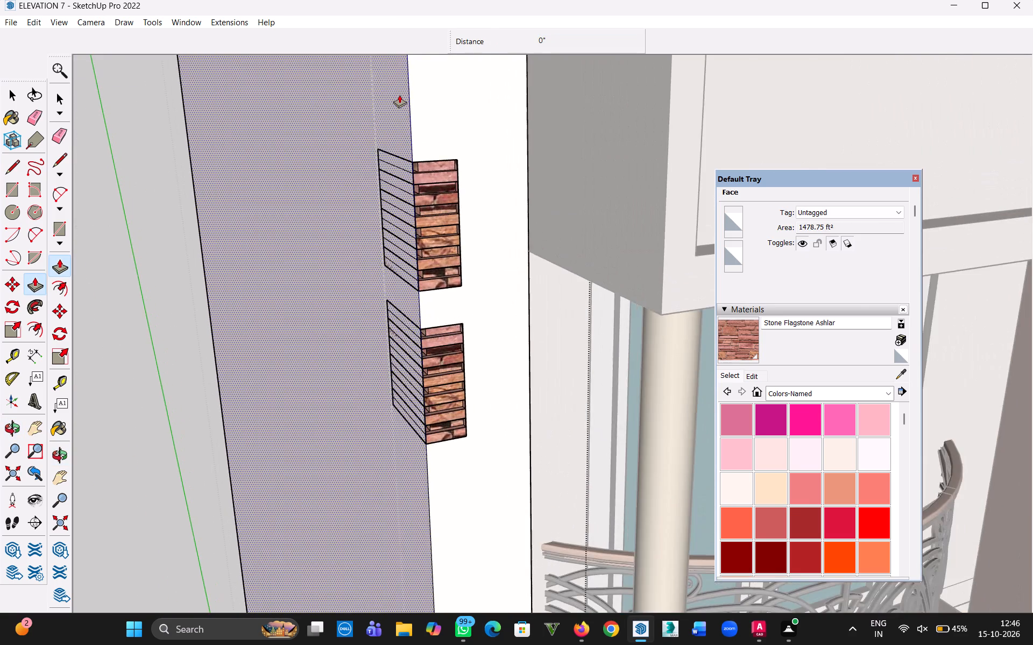
scroll(399, 95, up, 11)
scroll(407, 162, up, 5)
middle_drag(402, 183, 351, 117)
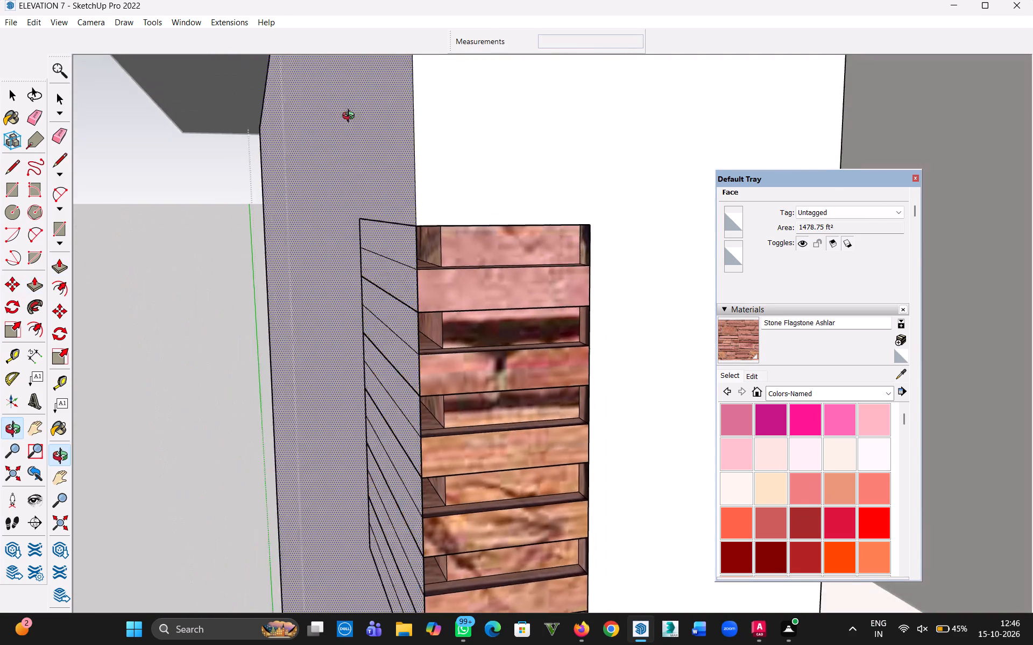
middle_drag(351, 117, 330, 118)
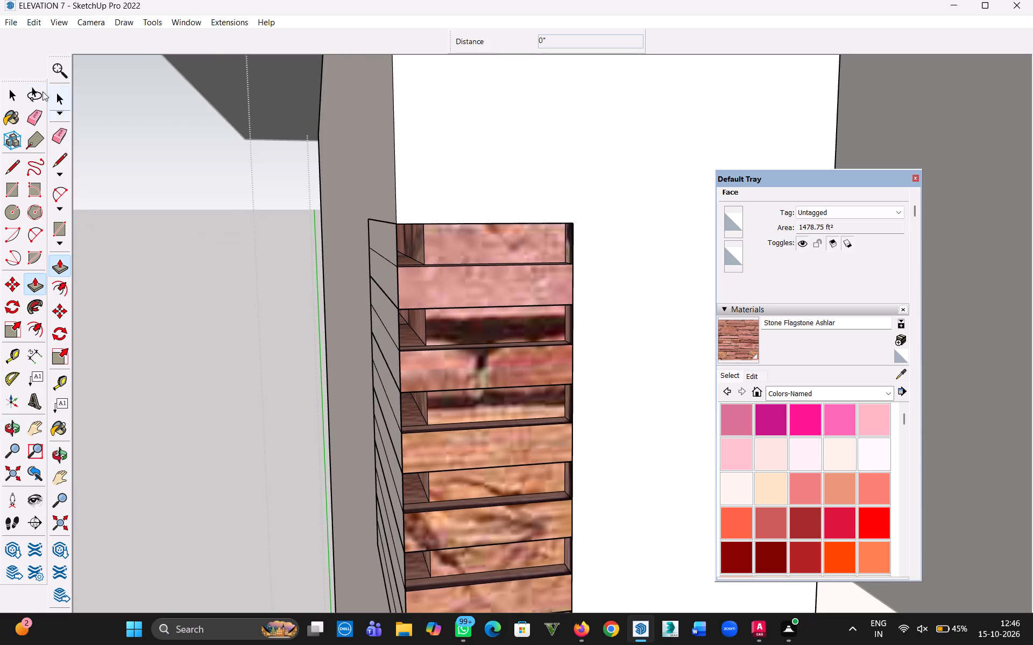
click(11, 95)
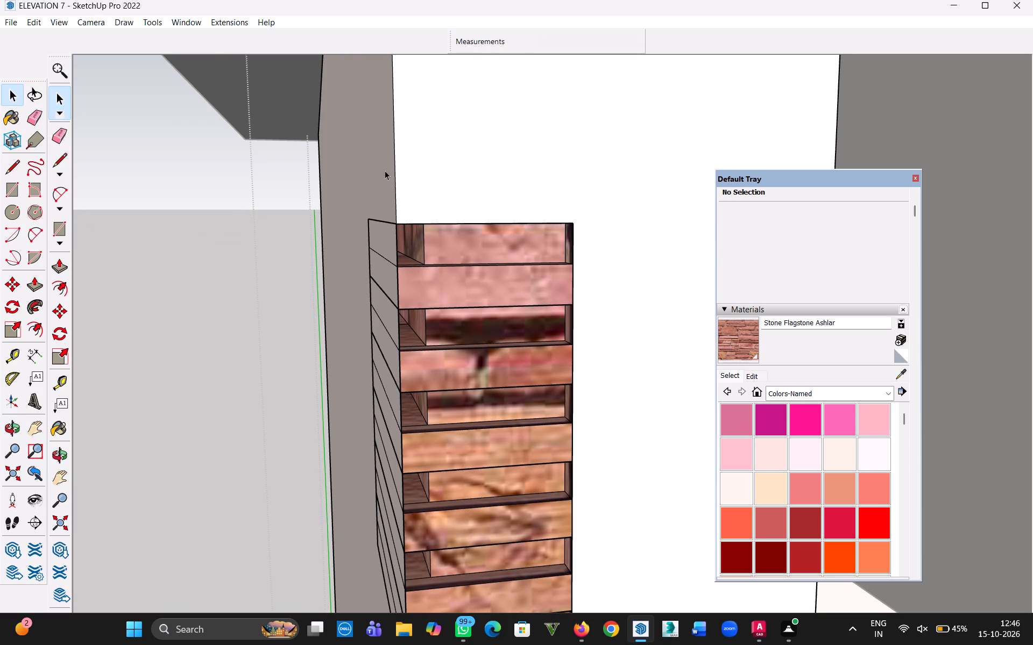
triple_click(385, 170)
click(377, 245)
double_click(377, 245)
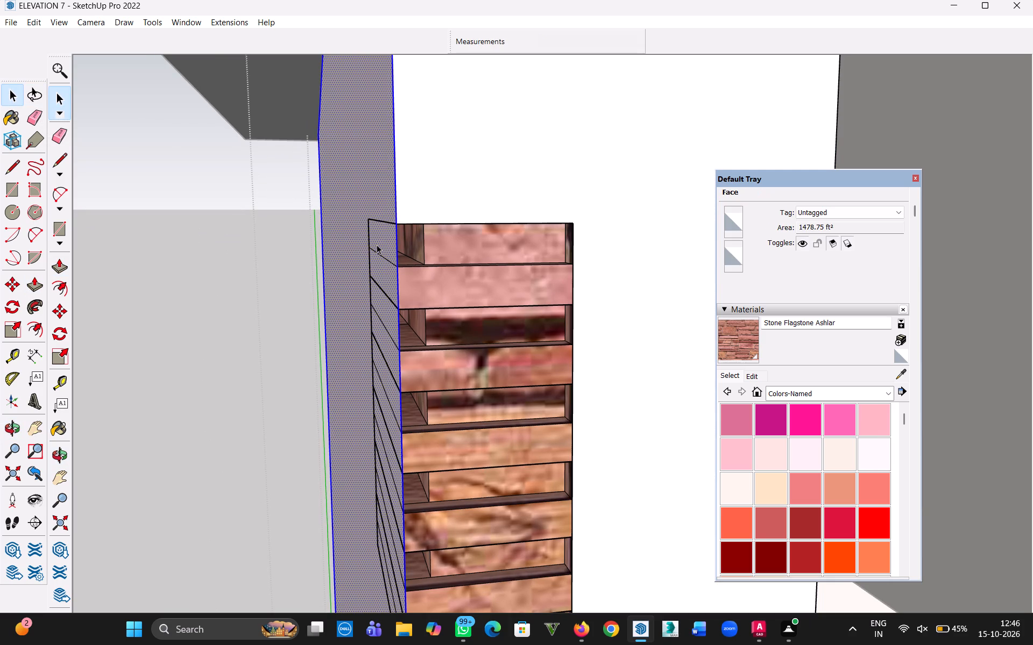
triple_click(377, 245)
click(377, 245)
click(377, 245)
middle_drag(329, 249, 446, 248)
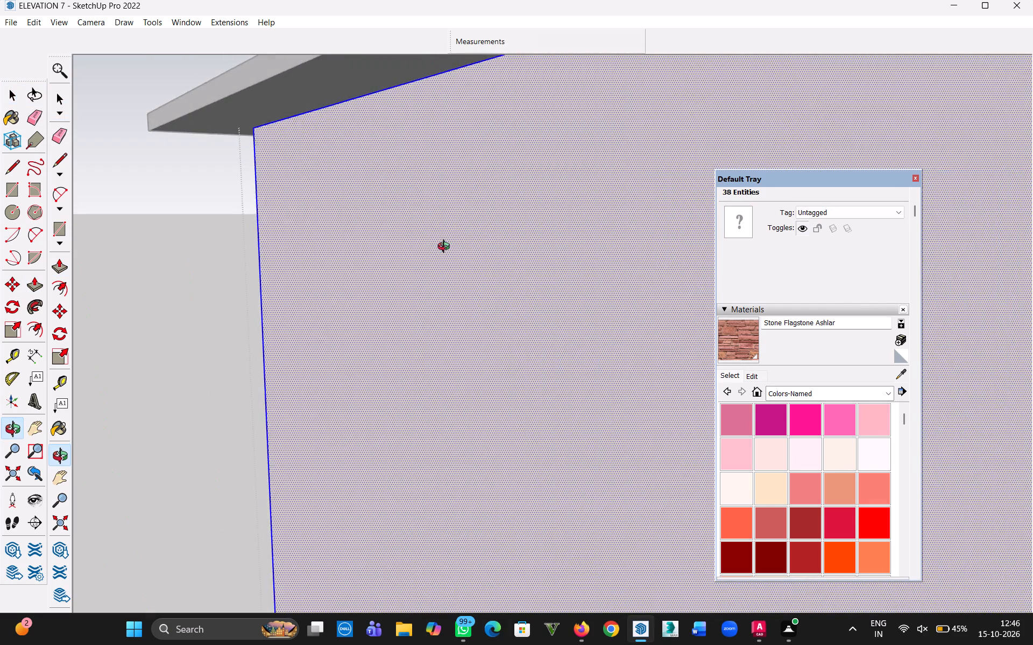
middle_drag(446, 248, 412, 252)
scroll(407, 259, down, 6)
key(h)
drag(449, 321, 214, 270)
middle_drag(266, 278, 460, 292)
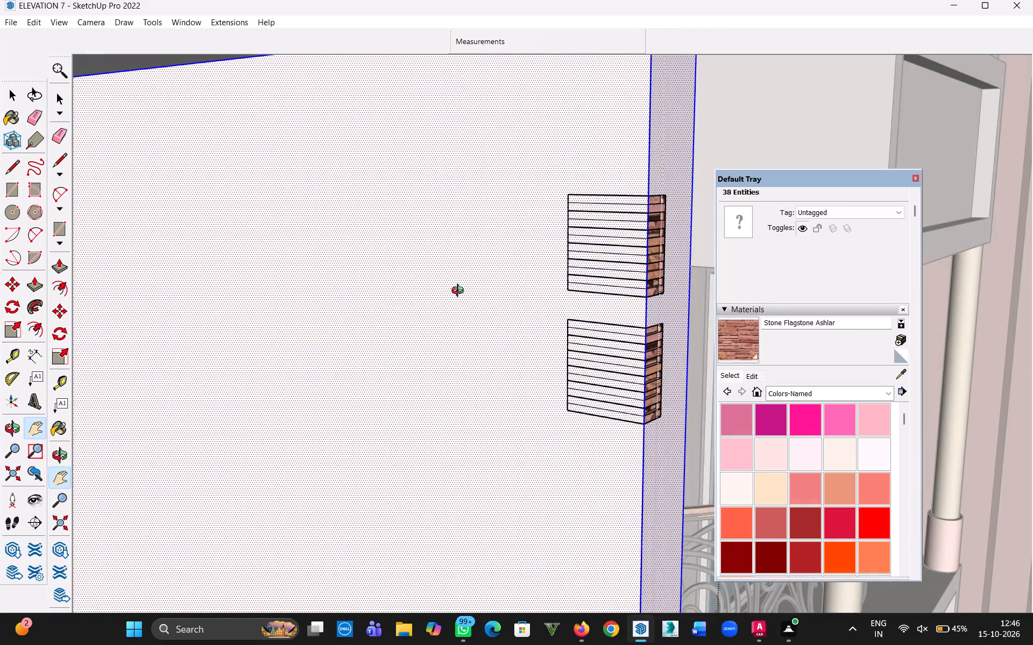
middle_drag(460, 292, 464, 295)
drag(501, 286, 206, 312)
middle_drag(239, 311, 319, 316)
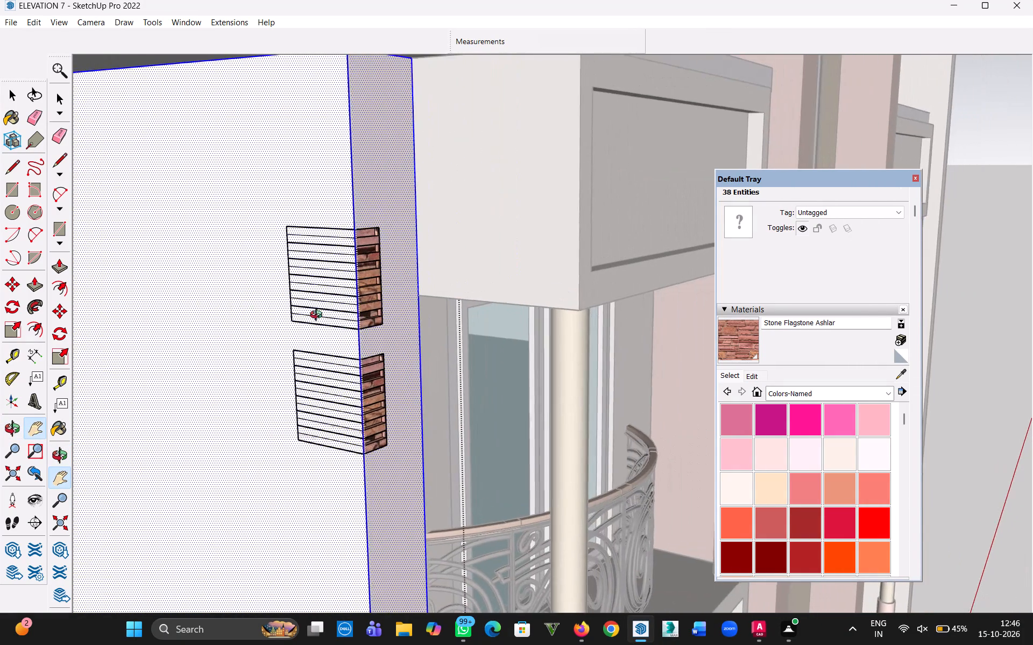
middle_drag(319, 316, 394, 316)
key(Escape)
scroll(522, 241, up, 15)
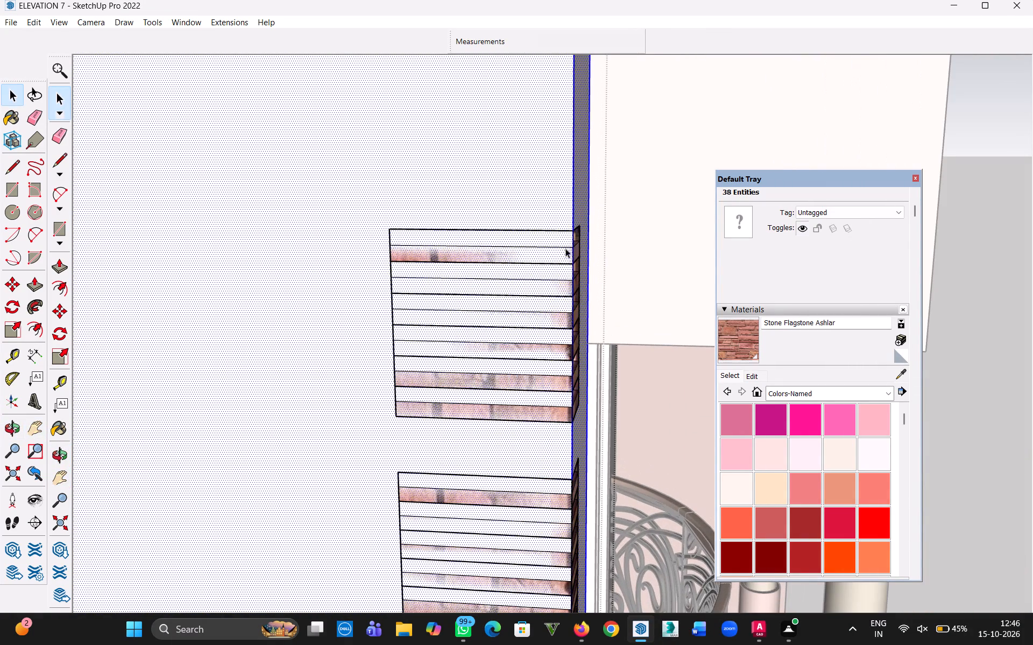
Open the upper slatted block's group to inspect it, close it, and select the block from outside the wall's group.
click(563, 257)
double_click(554, 255)
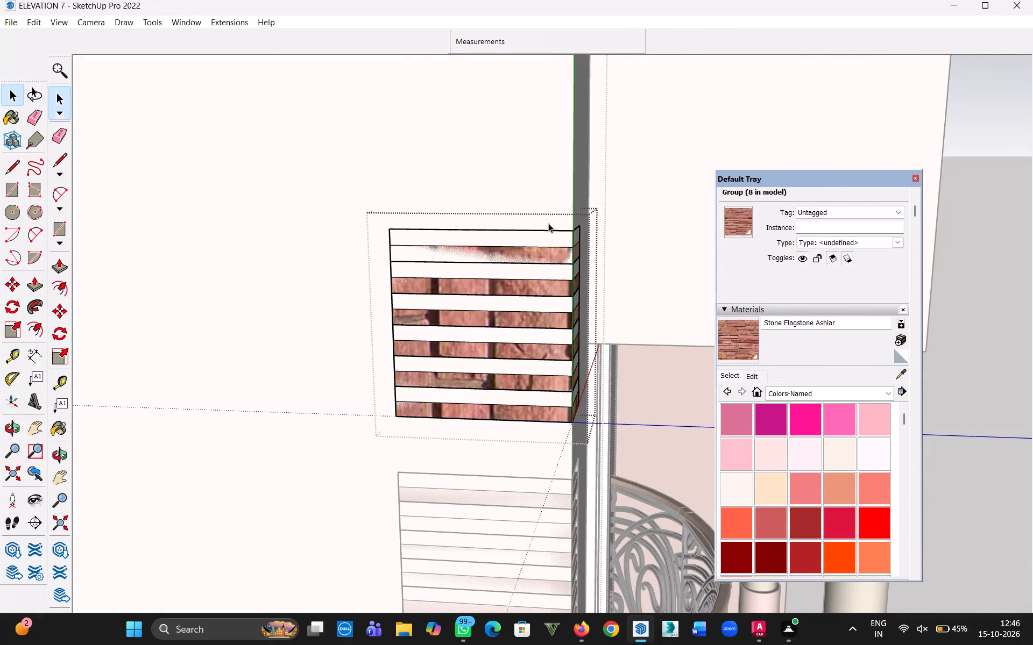
triple_click(533, 167)
triple_click(533, 167)
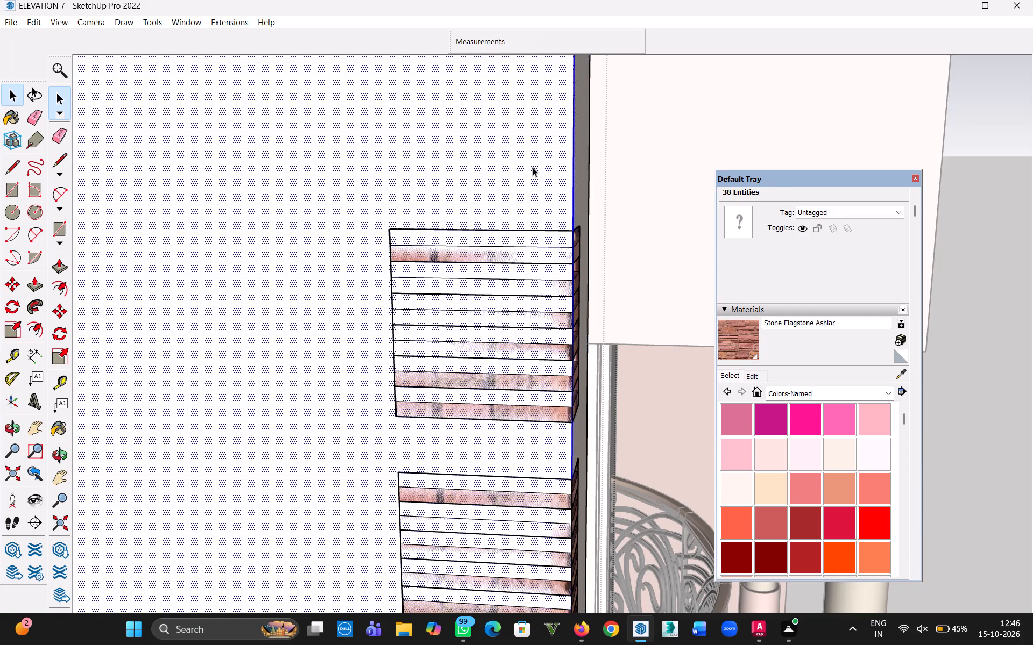
click(541, 241)
click(548, 259)
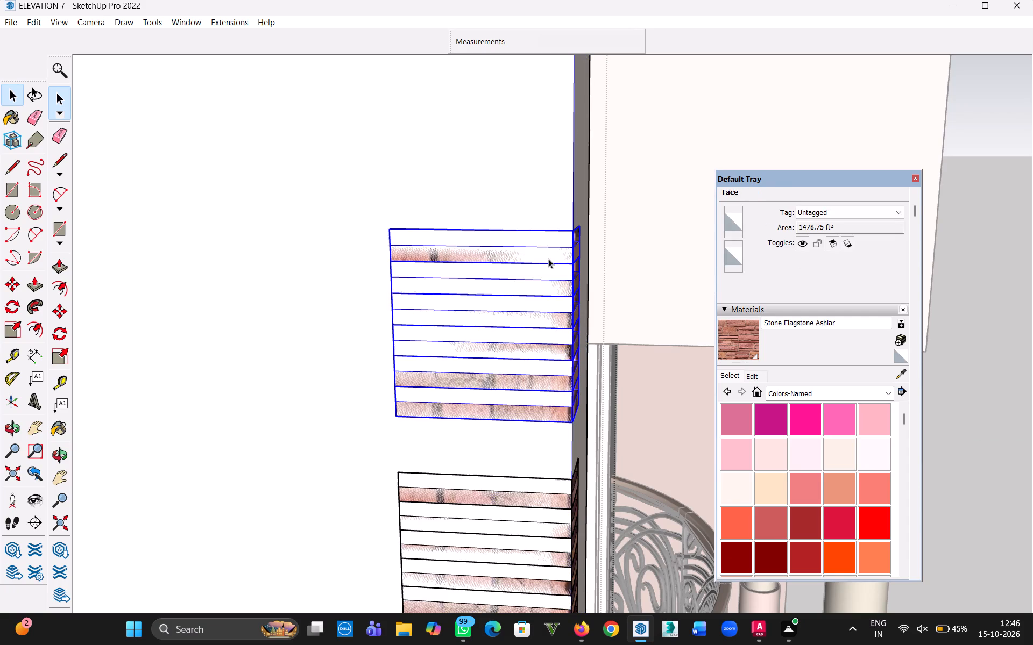
scroll(413, 266, up, 4)
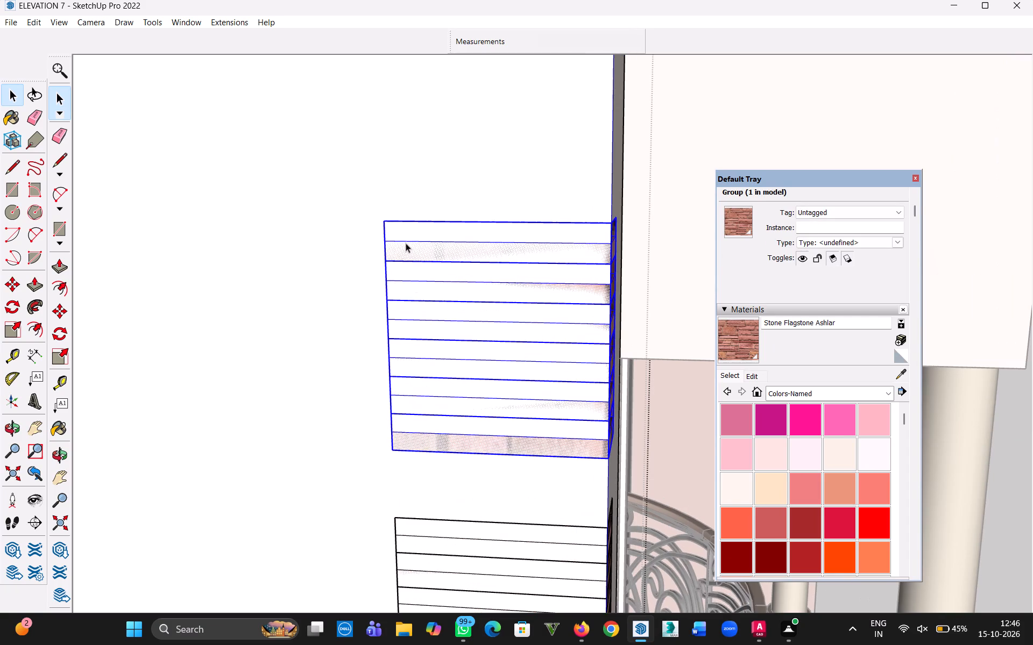
scroll(374, 207, down, 10)
In the corner wall's group, outline the upper slatted block with a 1' 4 7/8" by 1' 4" rectangle and delete the face inside.
double_click(436, 149)
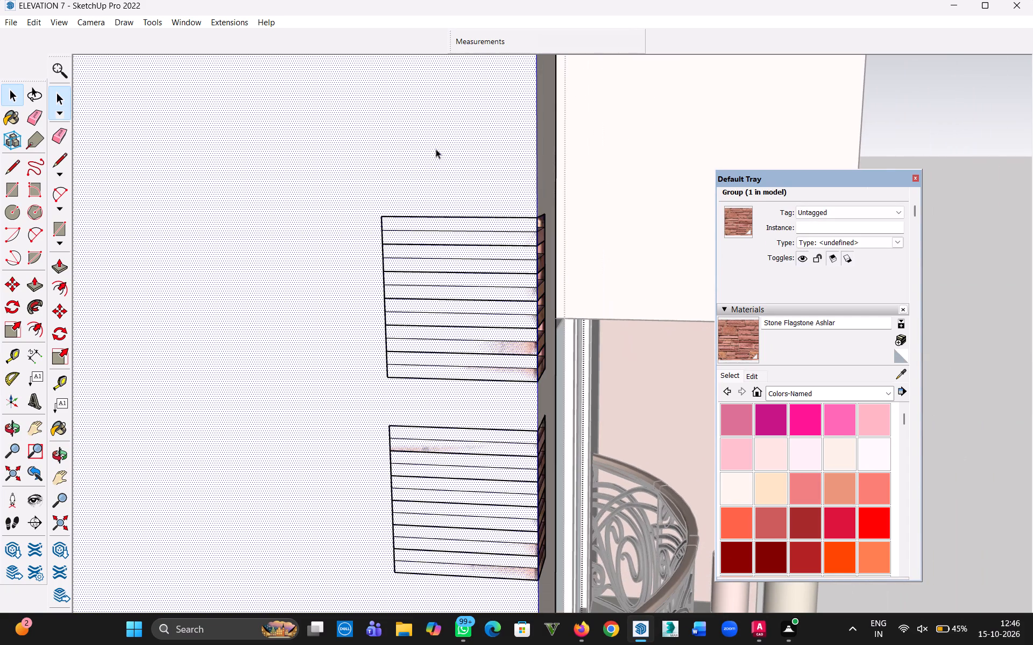
key(l)
key(r)
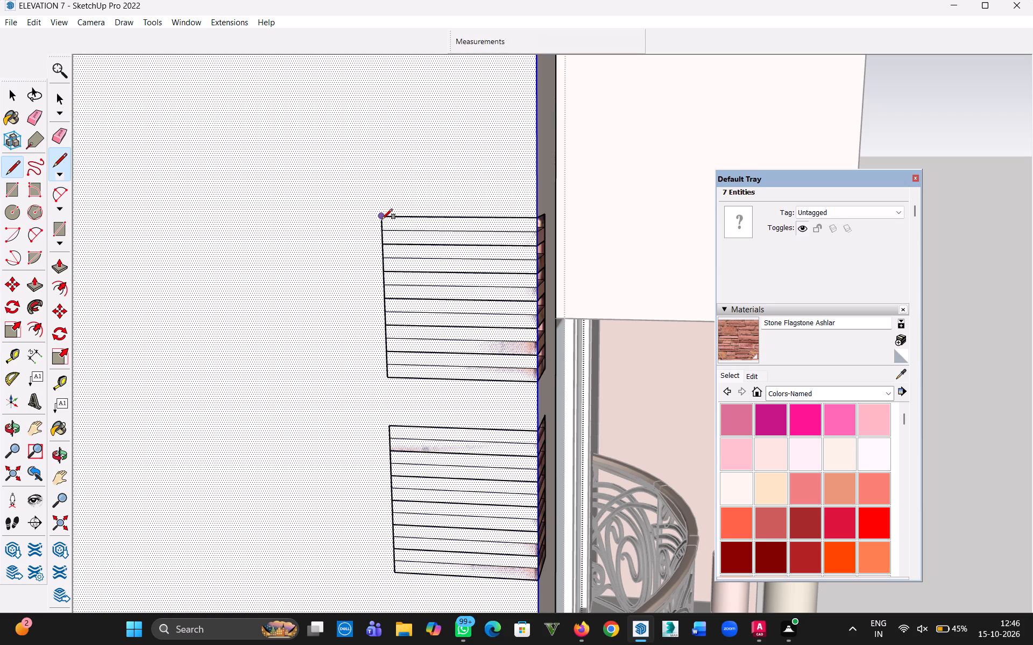
click(381, 219)
click(539, 385)
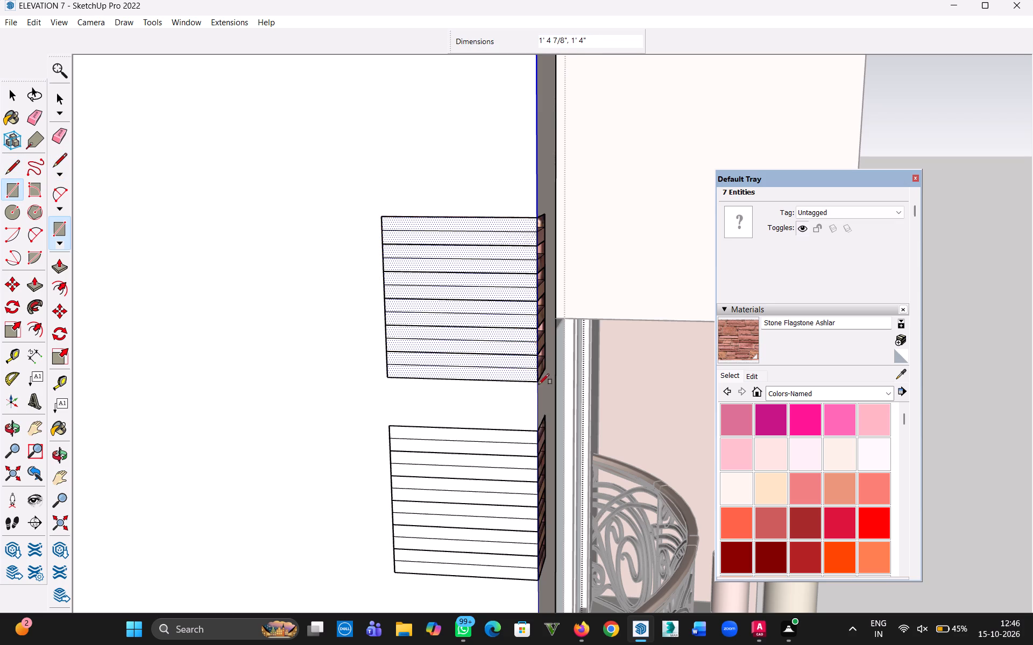
click(17, 99)
click(440, 269)
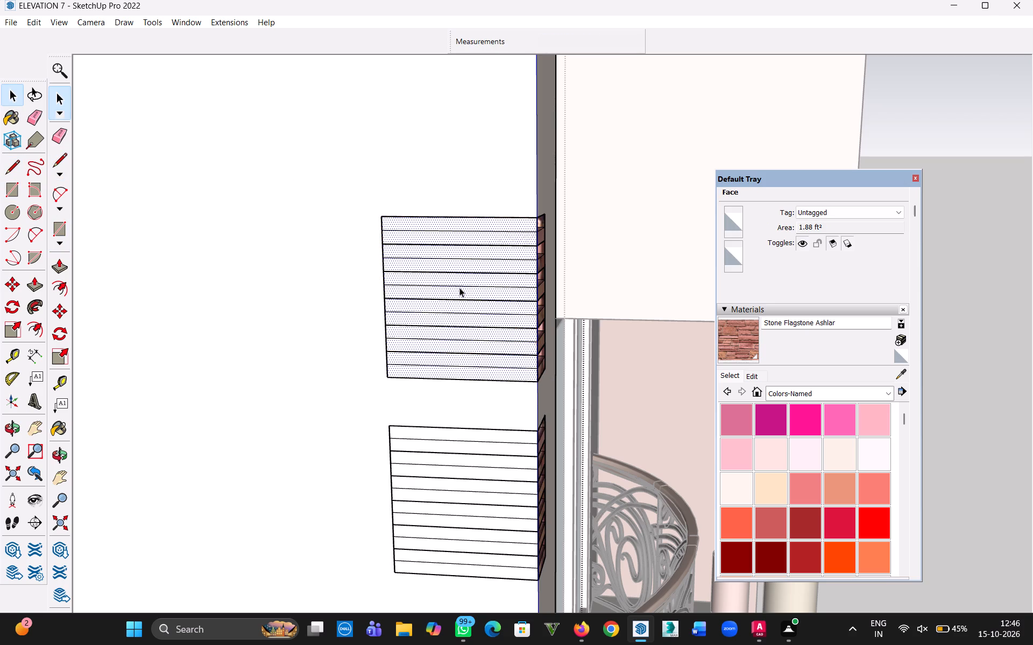
key(Delete)
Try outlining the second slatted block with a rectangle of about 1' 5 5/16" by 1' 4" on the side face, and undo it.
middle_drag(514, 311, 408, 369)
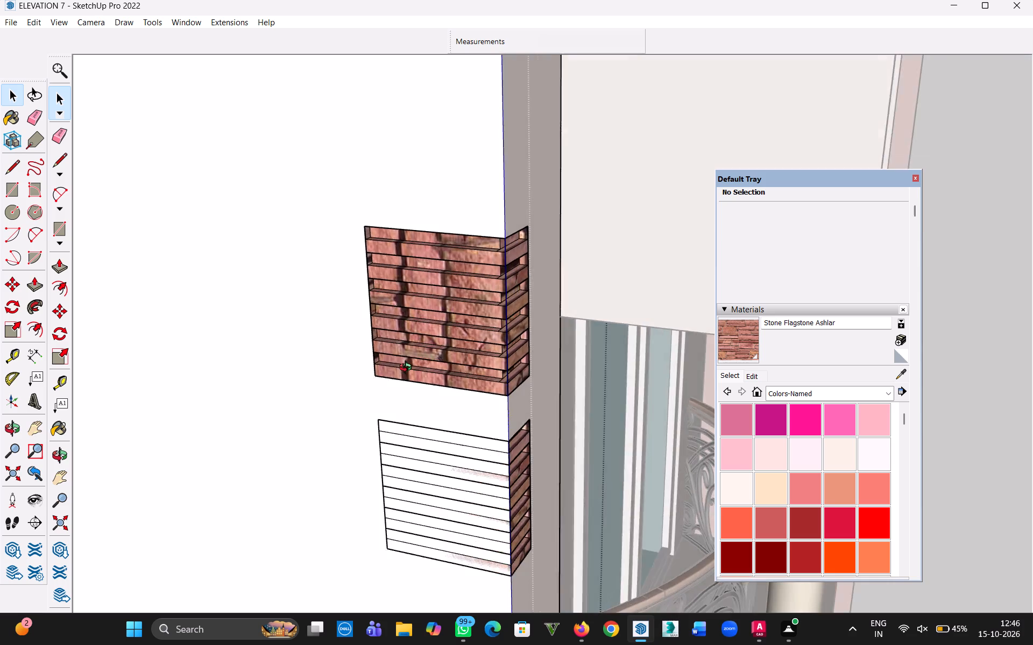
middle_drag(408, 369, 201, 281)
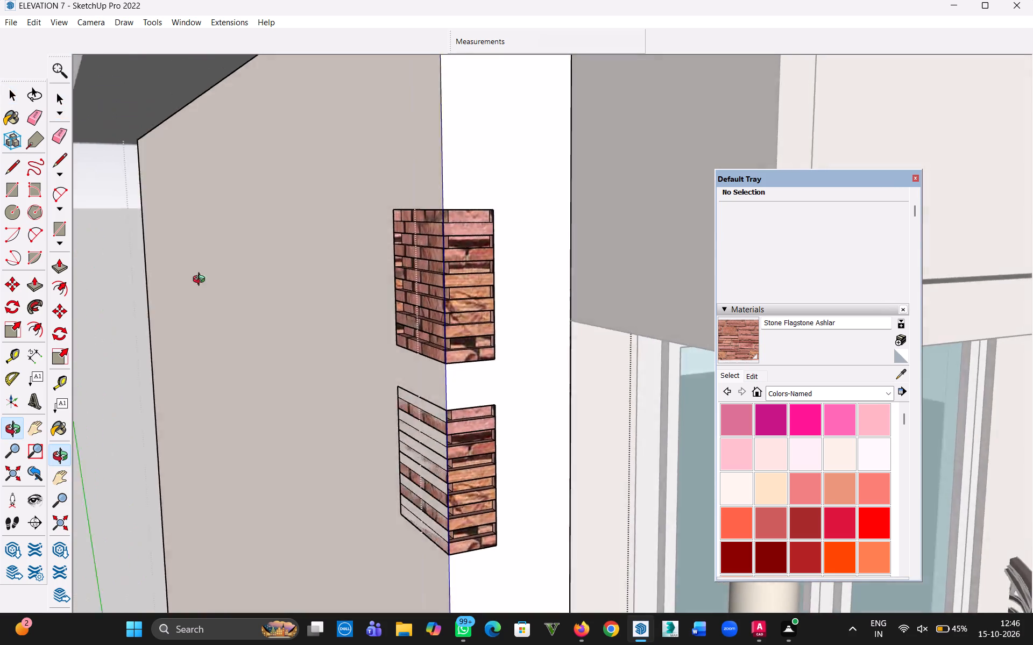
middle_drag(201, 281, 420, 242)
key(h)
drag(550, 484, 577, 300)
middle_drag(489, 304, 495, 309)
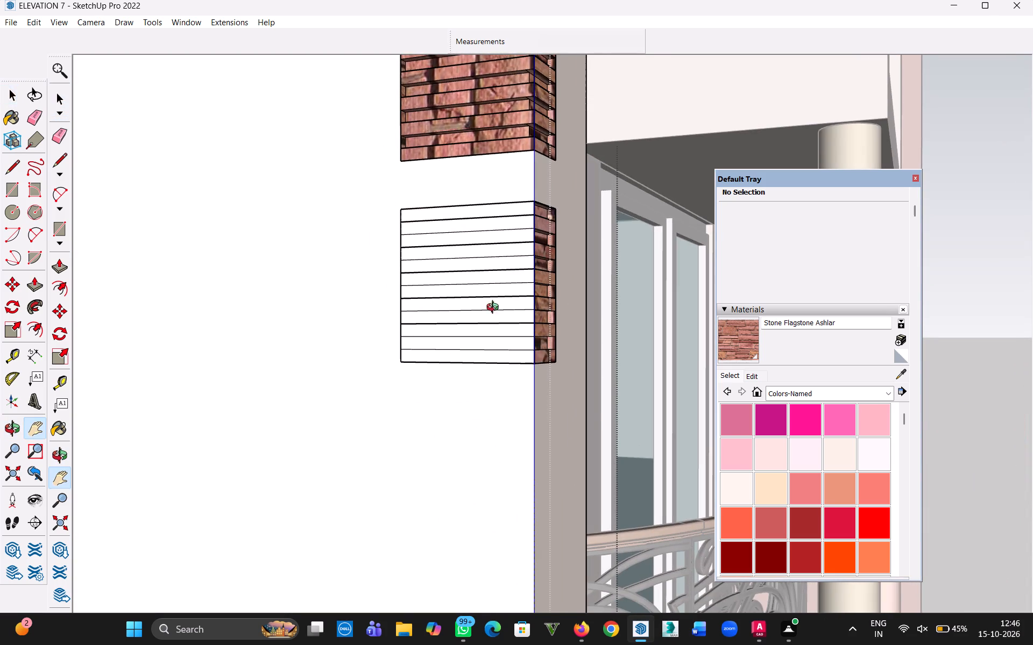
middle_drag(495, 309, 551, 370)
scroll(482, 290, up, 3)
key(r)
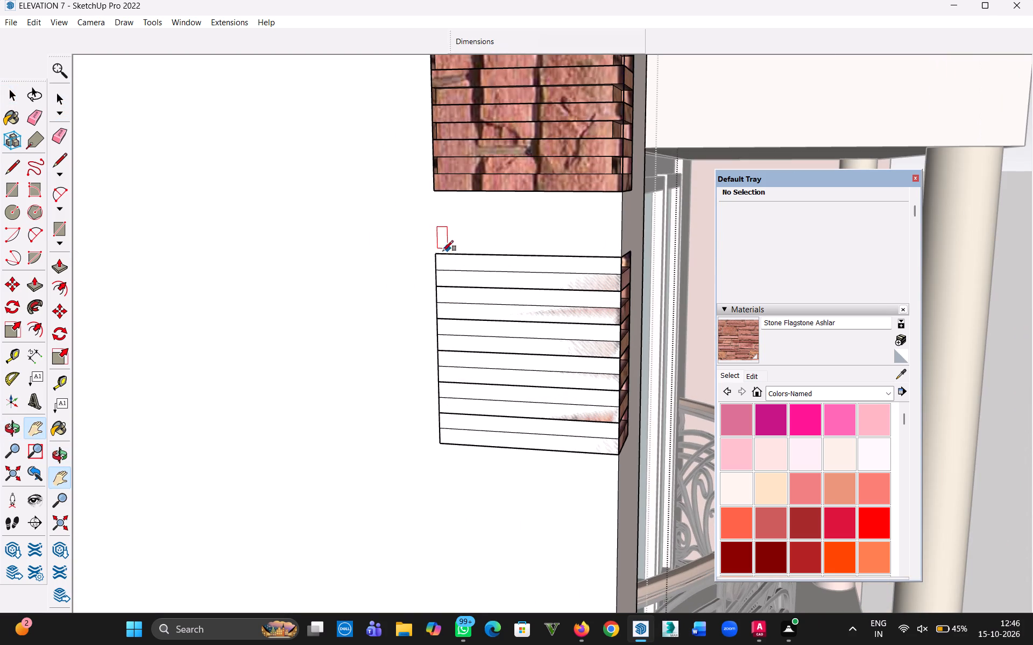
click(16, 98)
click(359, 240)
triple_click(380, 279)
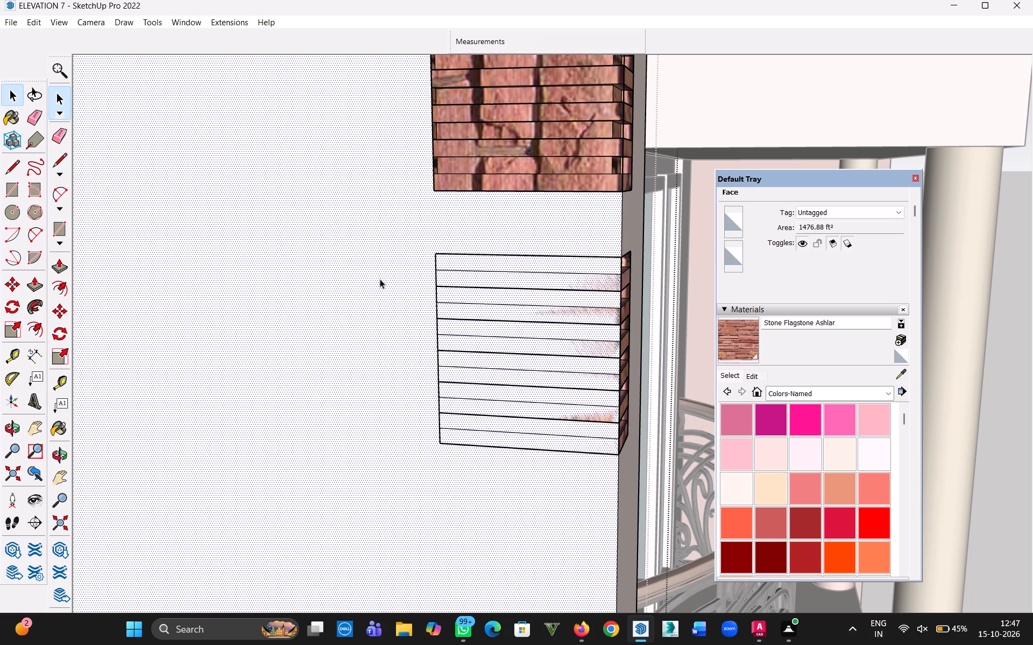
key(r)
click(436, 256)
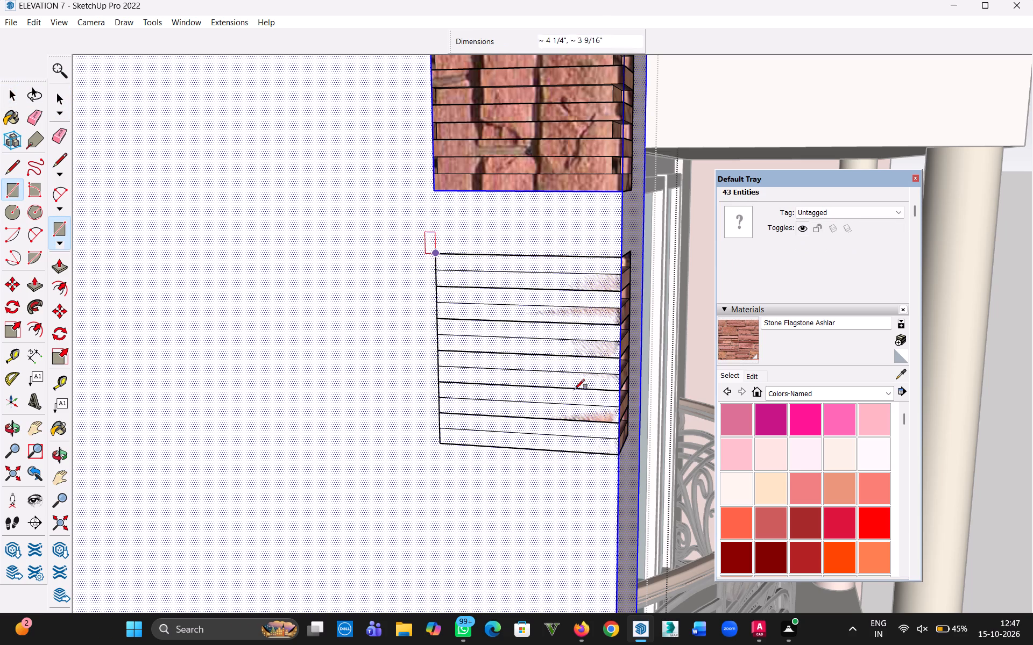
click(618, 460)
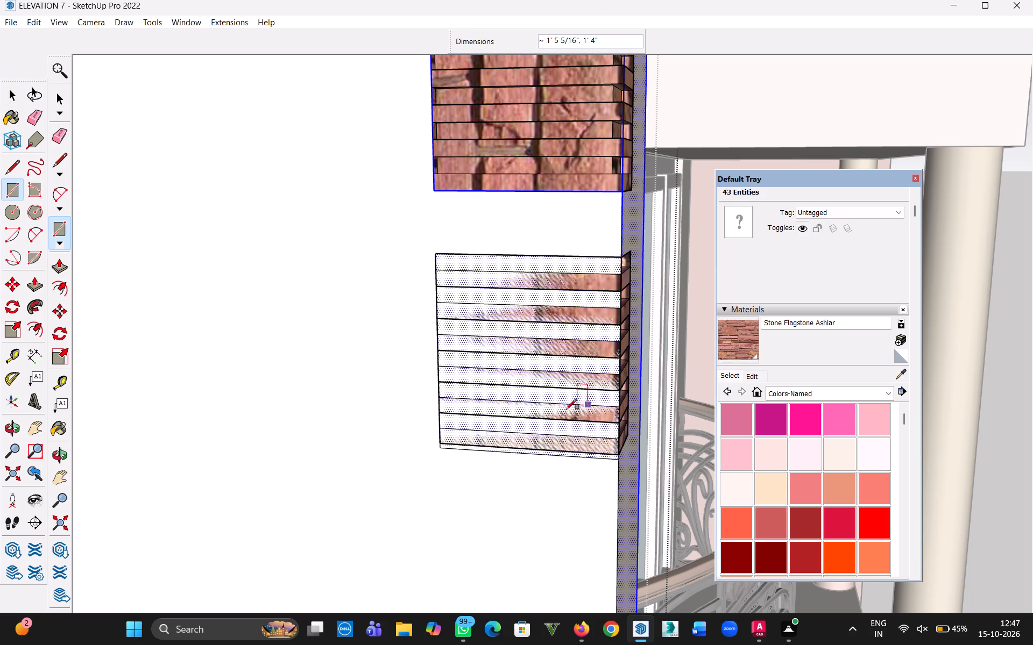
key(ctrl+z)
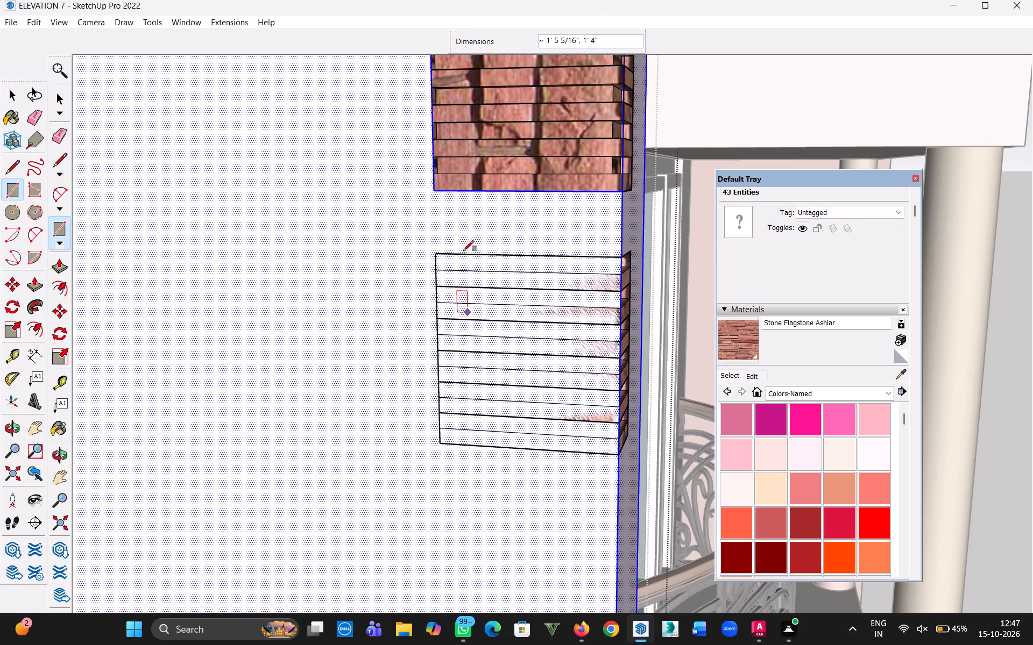
Outline the second slatted block with a 1' 4 7/8" by 1' 4" rectangle on the side face and delete the face inside.
click(437, 255)
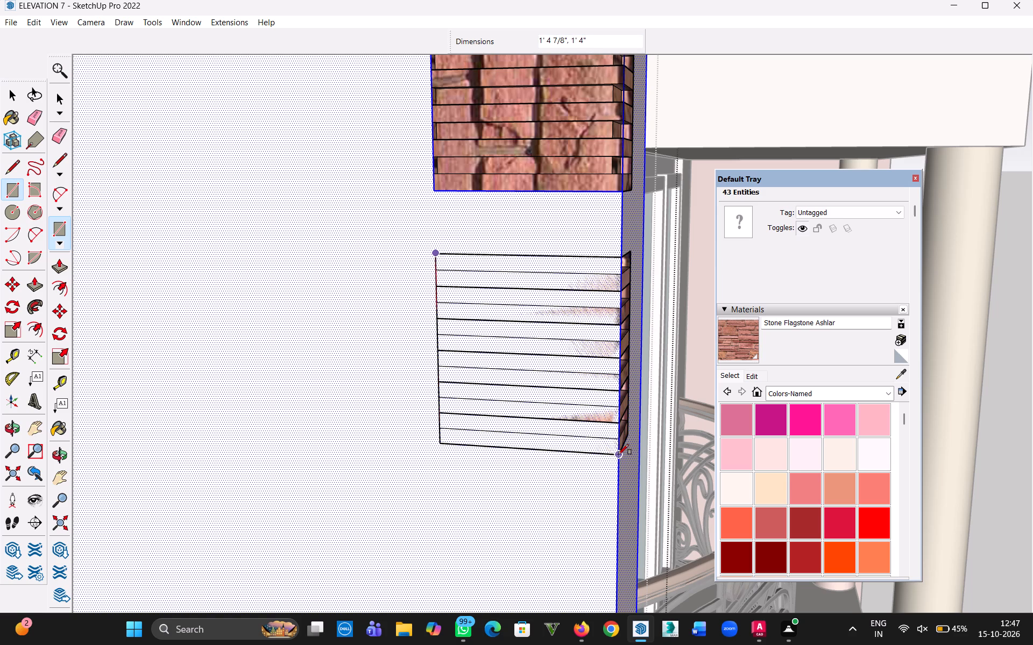
click(618, 455)
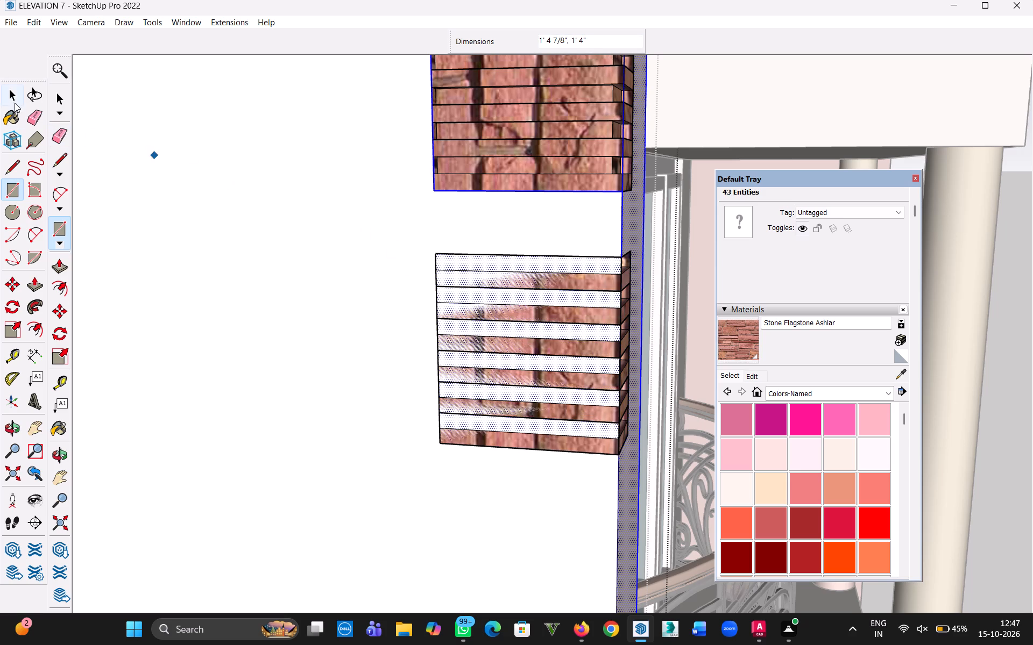
click(13, 96)
click(570, 357)
key(p)
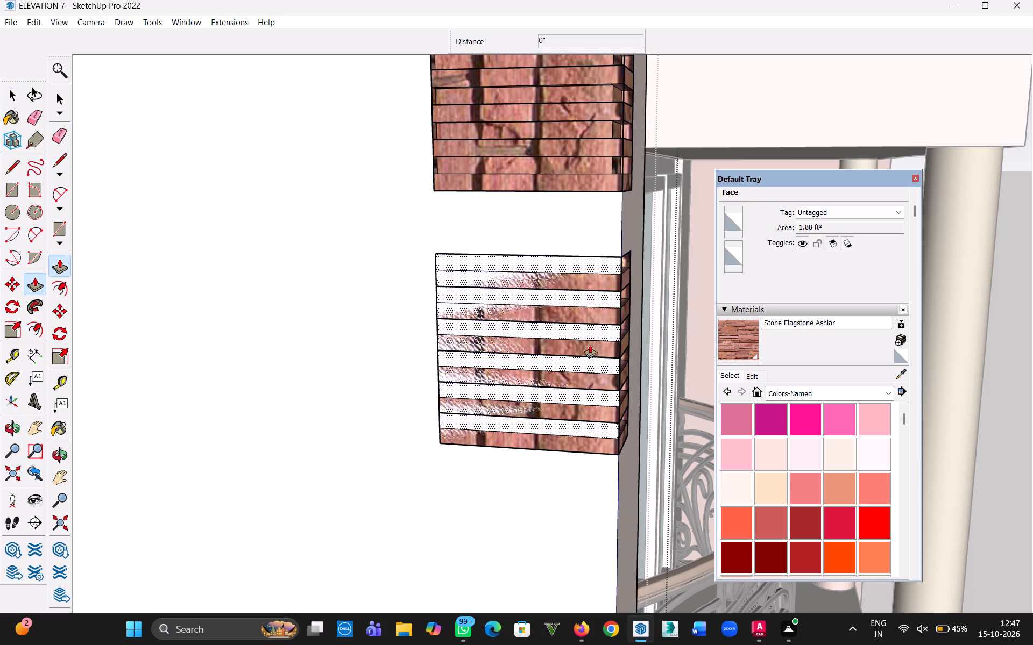
click(583, 341)
key(Delete)
Outline both slatted blocks of the next pair down the corner wall's side face with 1' 4 7/8" by 1' 4" rectangles.
middle_drag(602, 397, 596, 405)
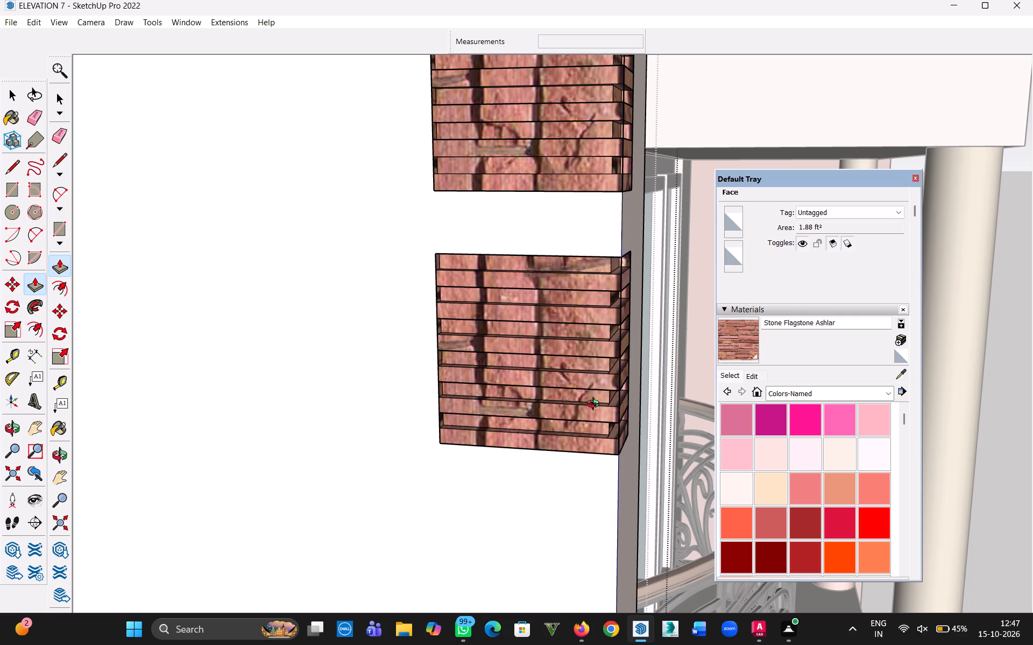
middle_drag(596, 405, 239, 381)
scroll(385, 456, down, 3)
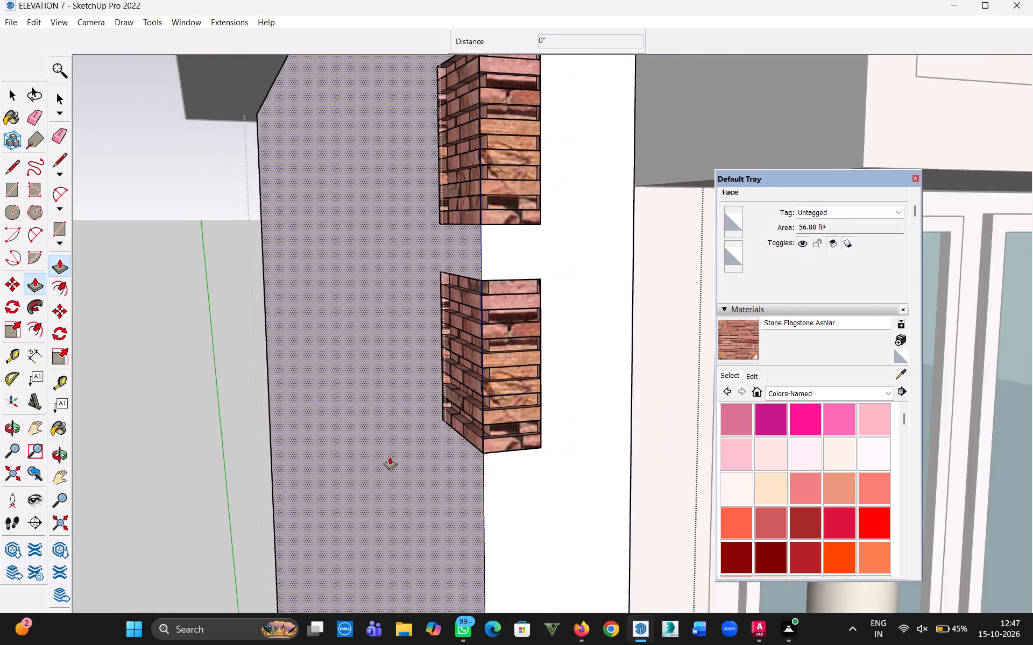
scroll(390, 456, down, 17)
key(h)
drag(412, 473, 560, 162)
drag(583, 385, 558, 243)
middle_drag(547, 341, 620, 346)
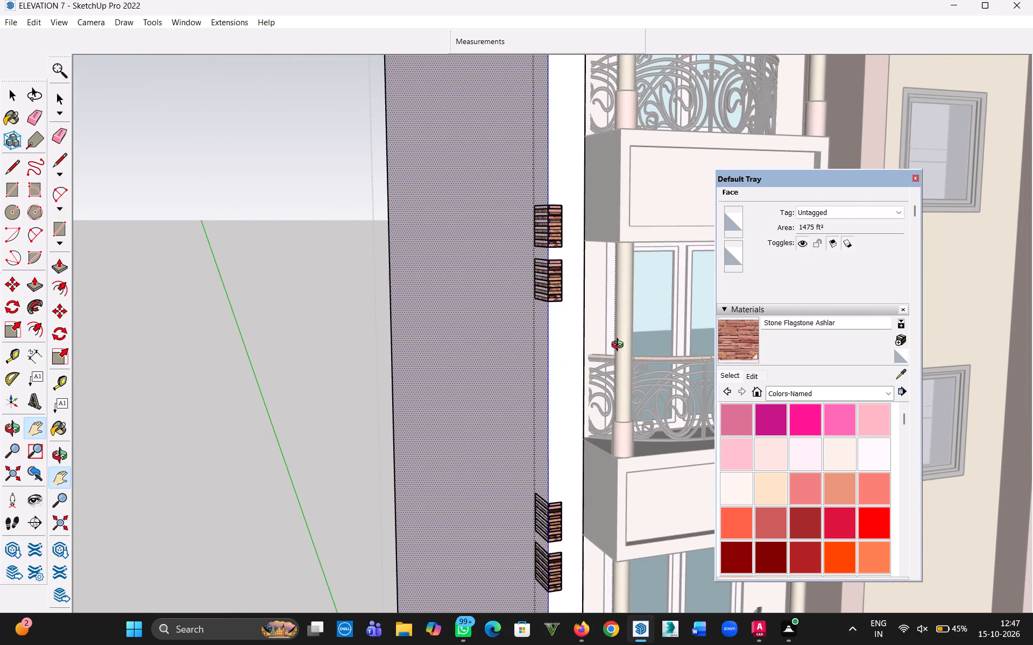
middle_drag(620, 346, 661, 425)
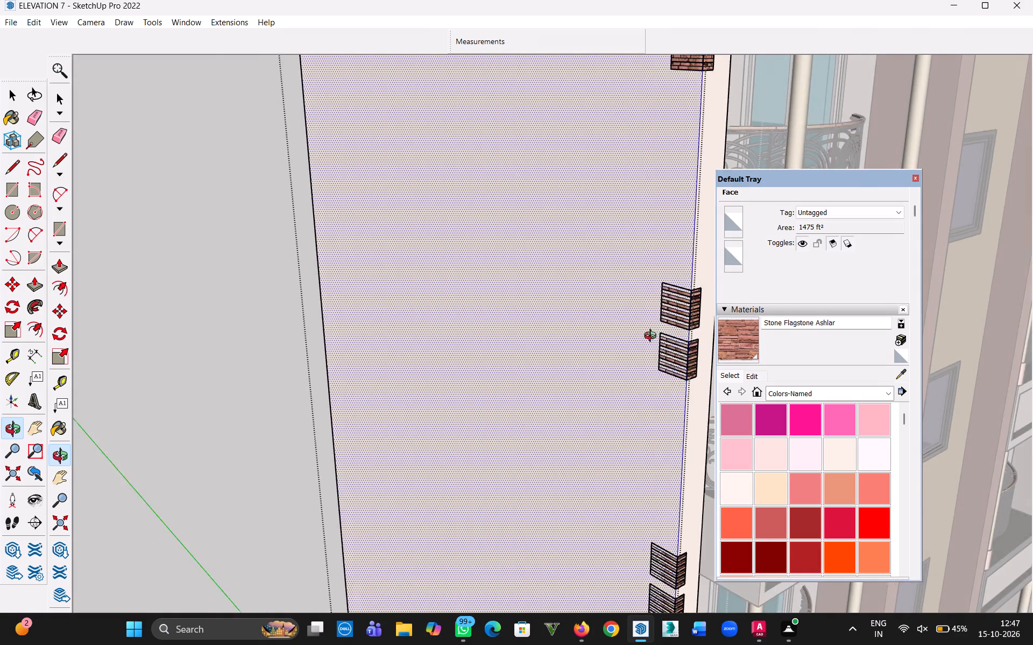
scroll(656, 310, up, 19)
middle_drag(587, 377, 599, 380)
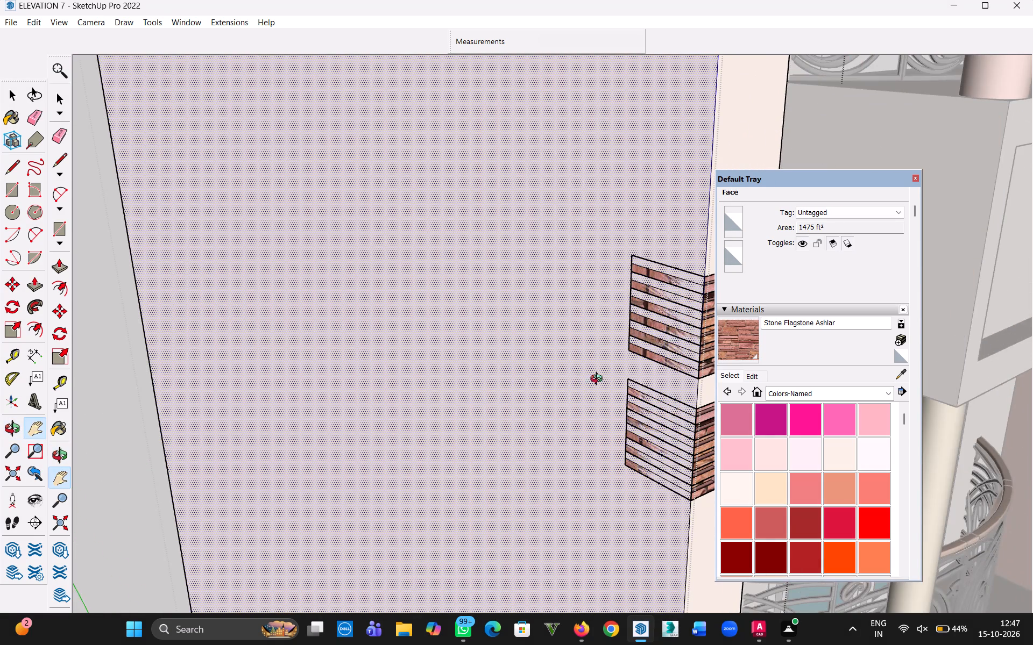
middle_drag(599, 380, 683, 377)
scroll(531, 255, up, 5)
key(r)
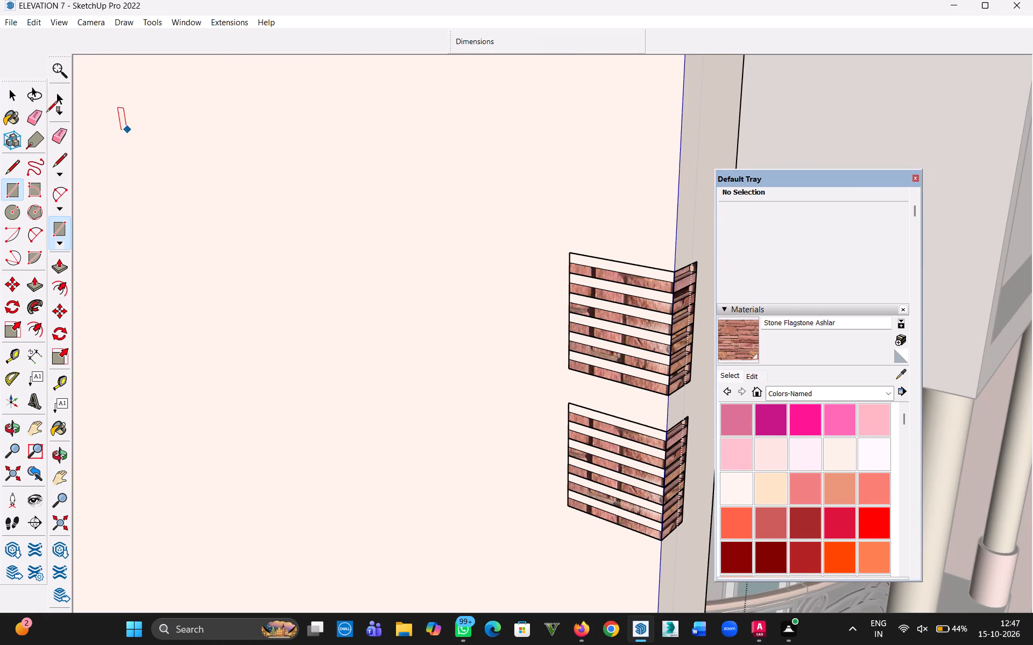
click(20, 98)
click(387, 185)
key(r)
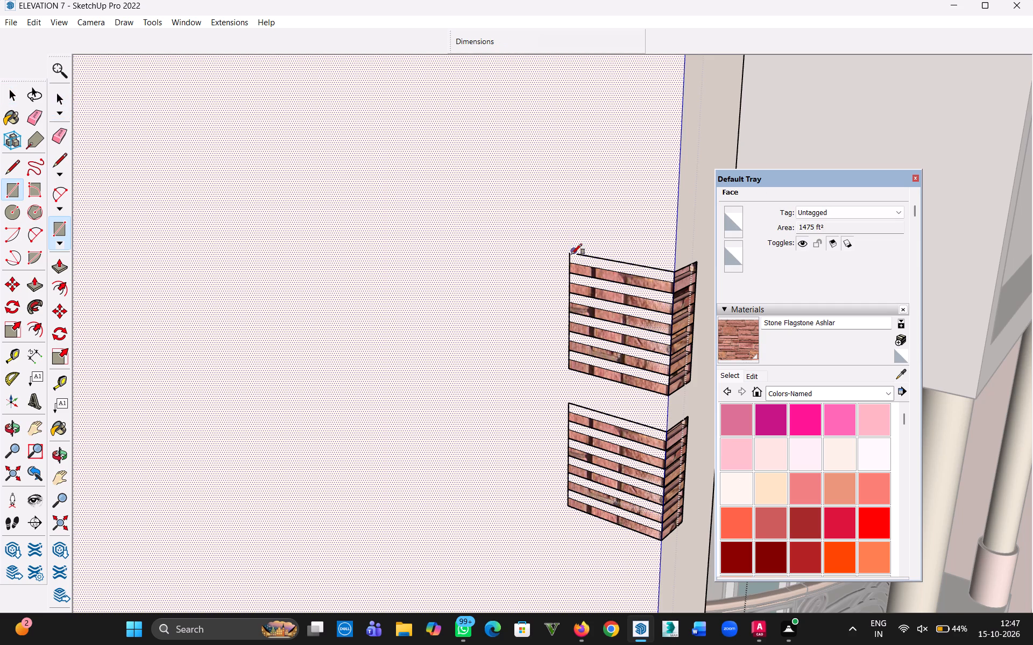
click(571, 257)
click(667, 398)
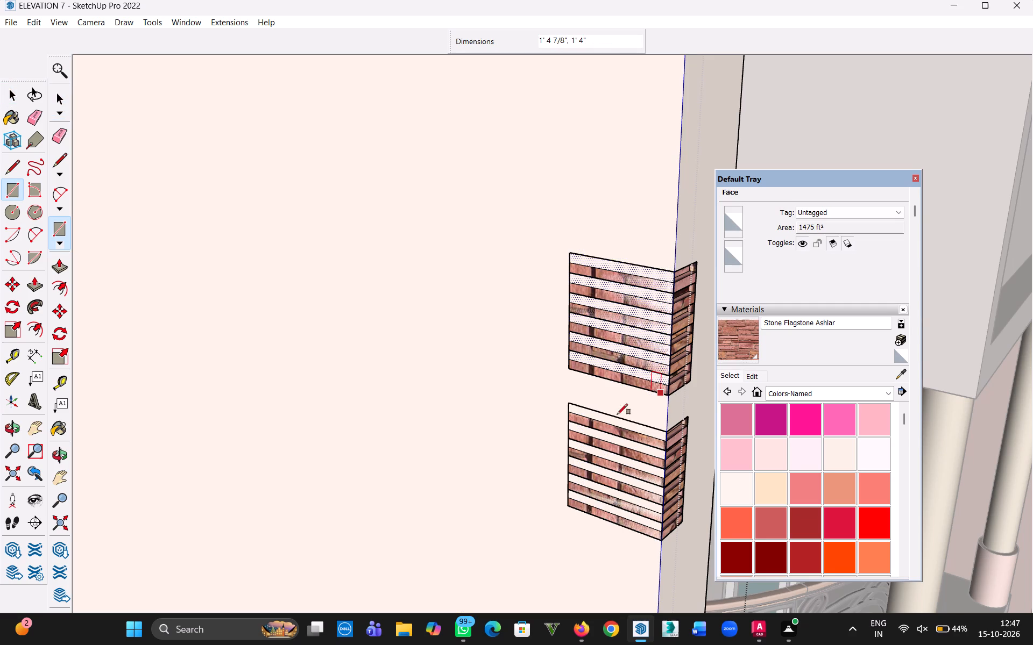
click(568, 406)
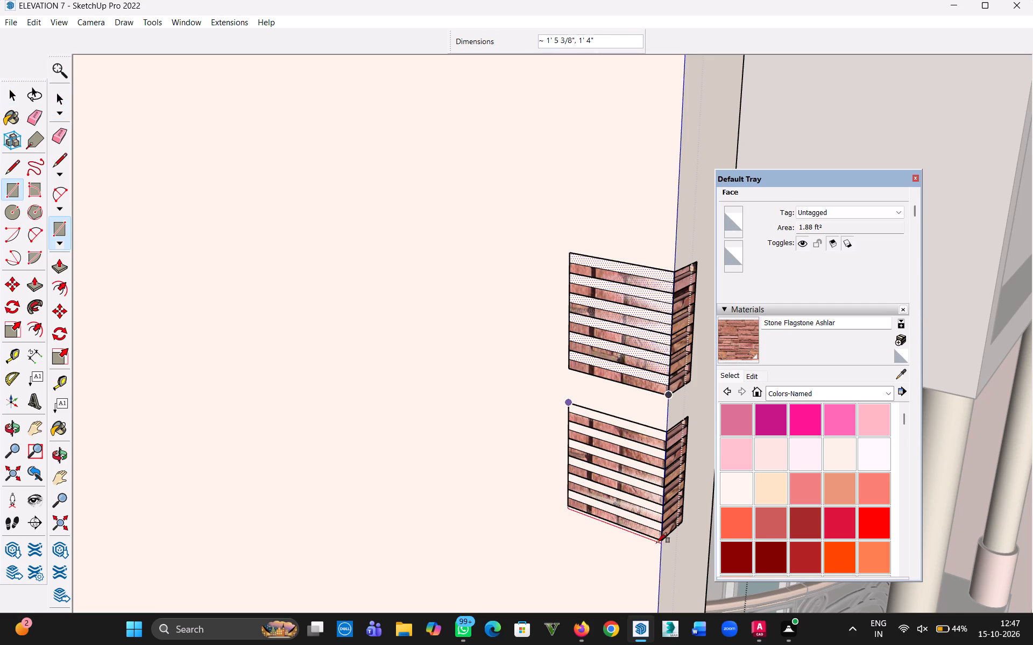
click(661, 542)
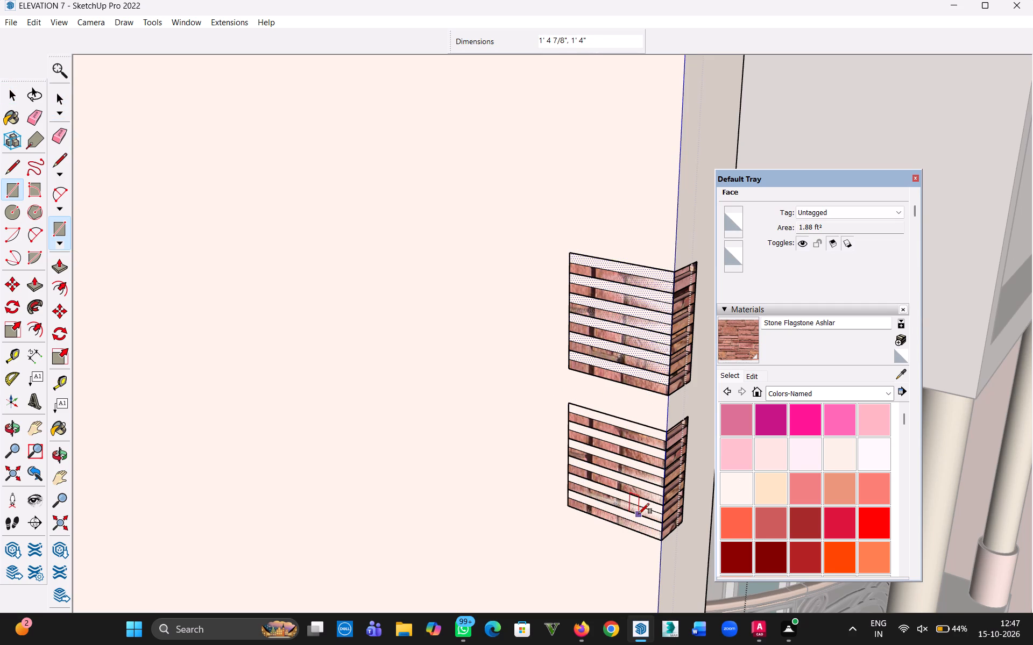
Delete the wall faces inside the two new rectangles, lower one first, to open the wall over both slatted blocks.
key(p)
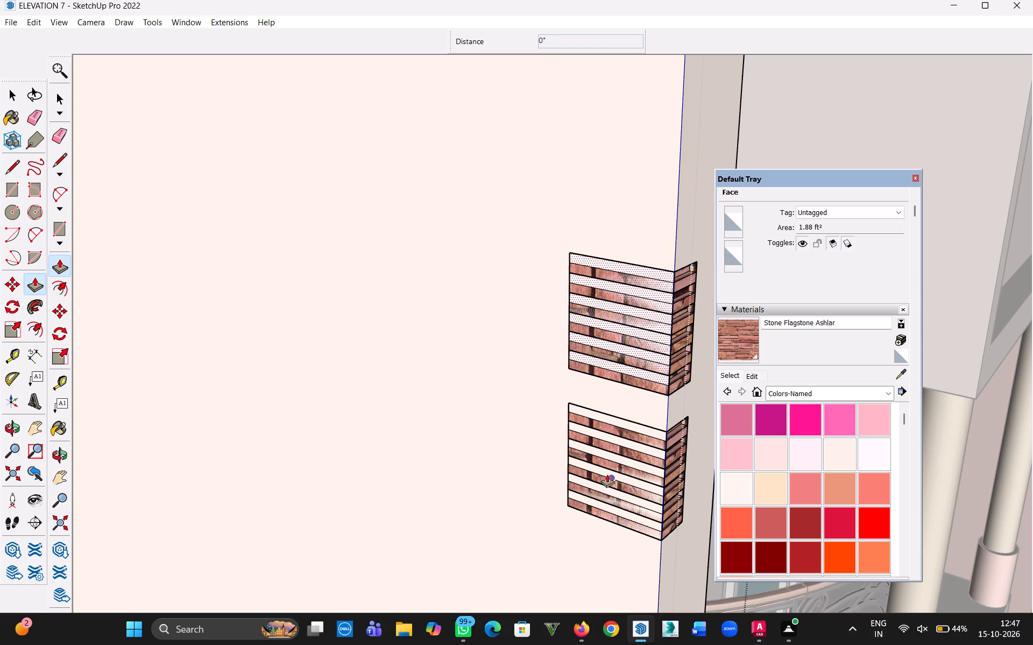
key(p)
scroll(622, 465, up, 15)
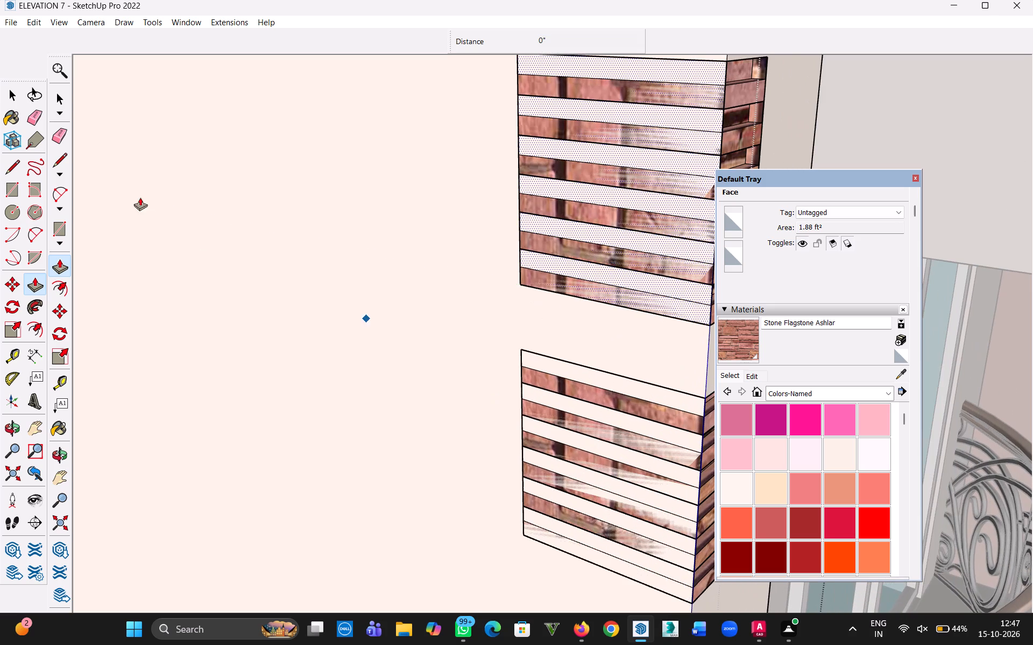
click(11, 97)
click(615, 403)
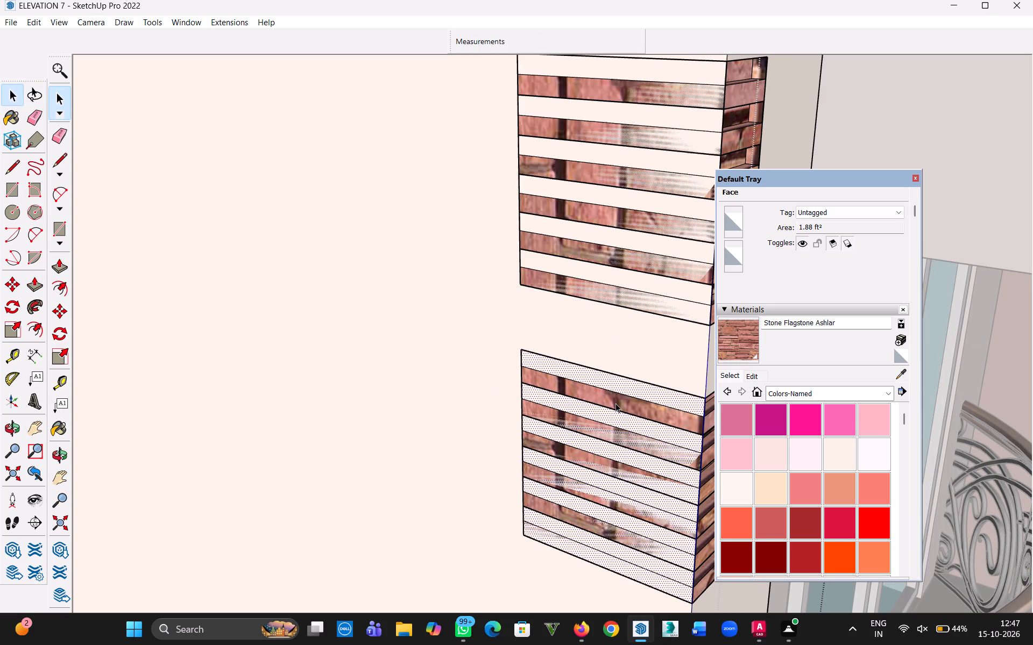
key(Delete)
click(642, 179)
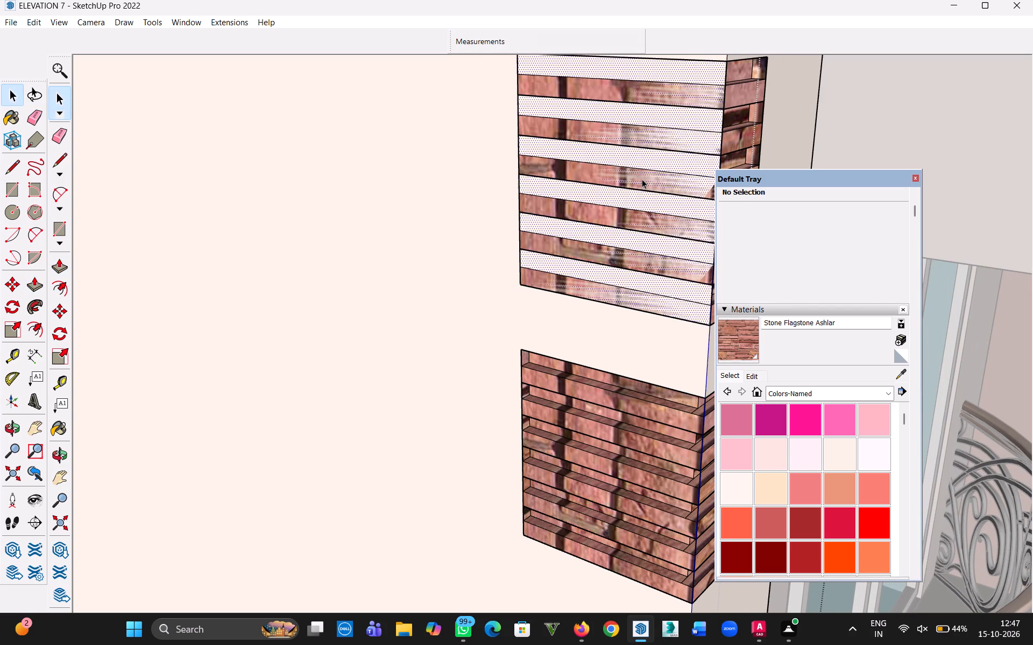
key(Delete)
Outline both slatted blocks of the third pair down on the wall's side face with 1' 4 7/8" by 1' 4" rectangles.
scroll(682, 384, down, 16)
key(h)
drag(588, 526, 403, 243)
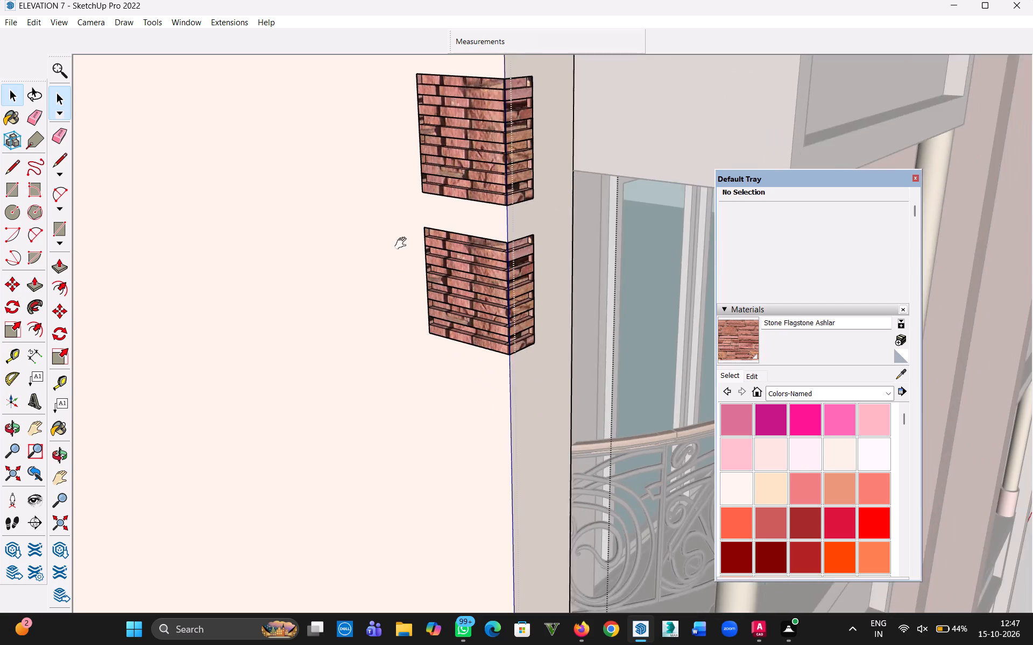
drag(403, 243, 474, 96)
drag(443, 550, 464, 185)
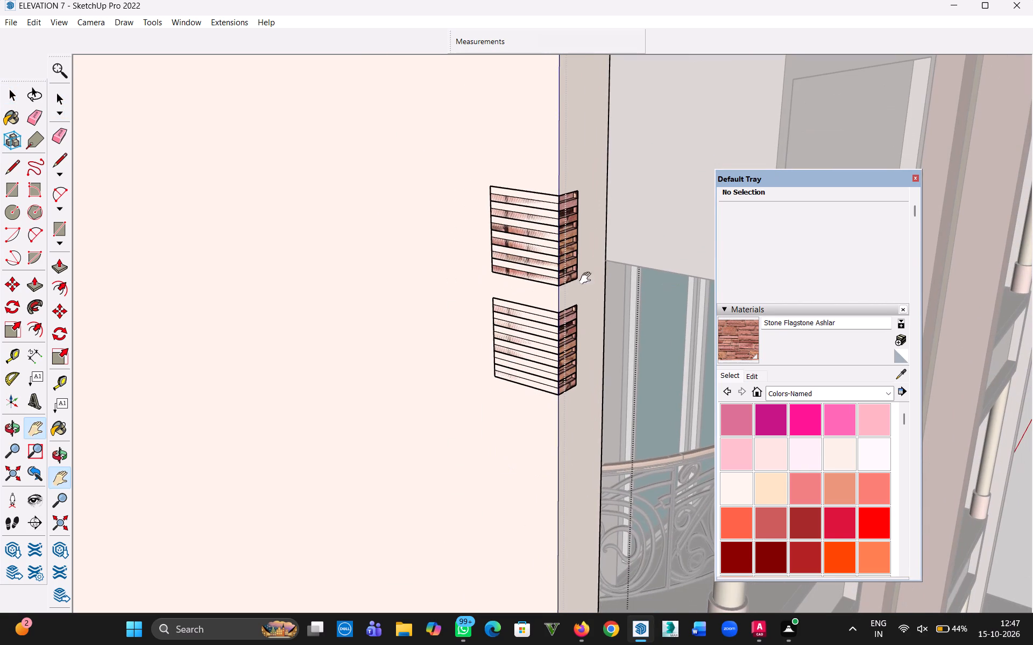
key(r)
click(493, 187)
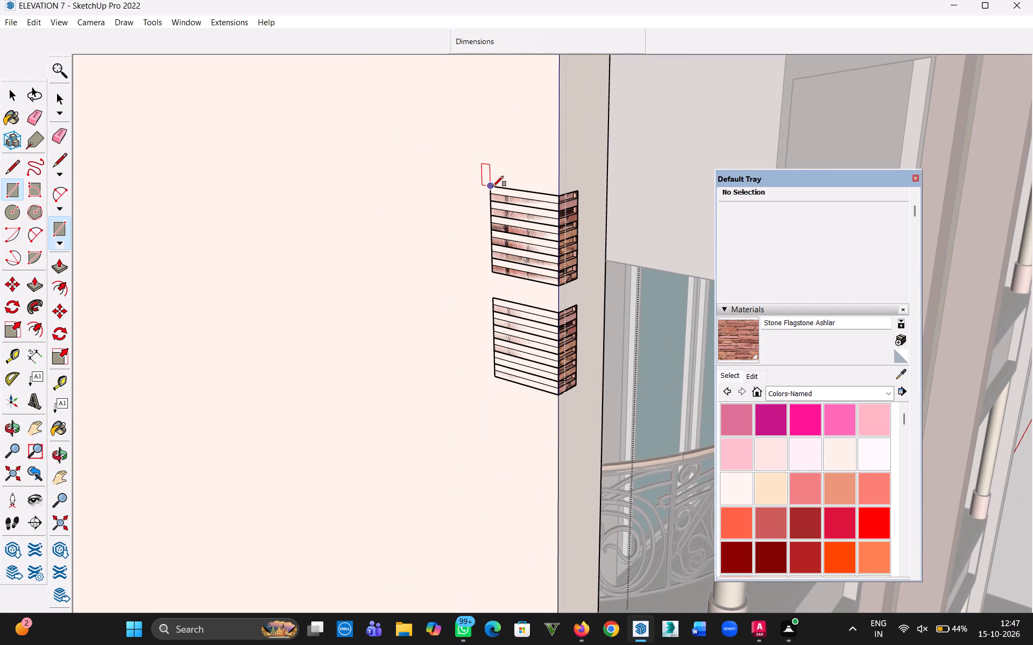
key(Escape)
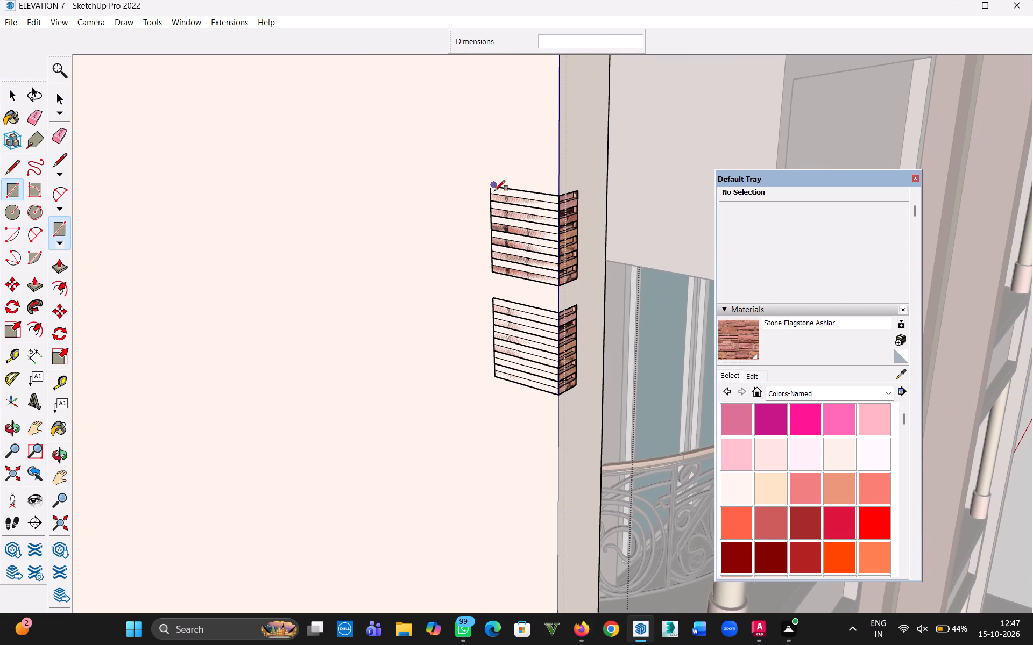
click(494, 191)
key(Escape)
click(490, 188)
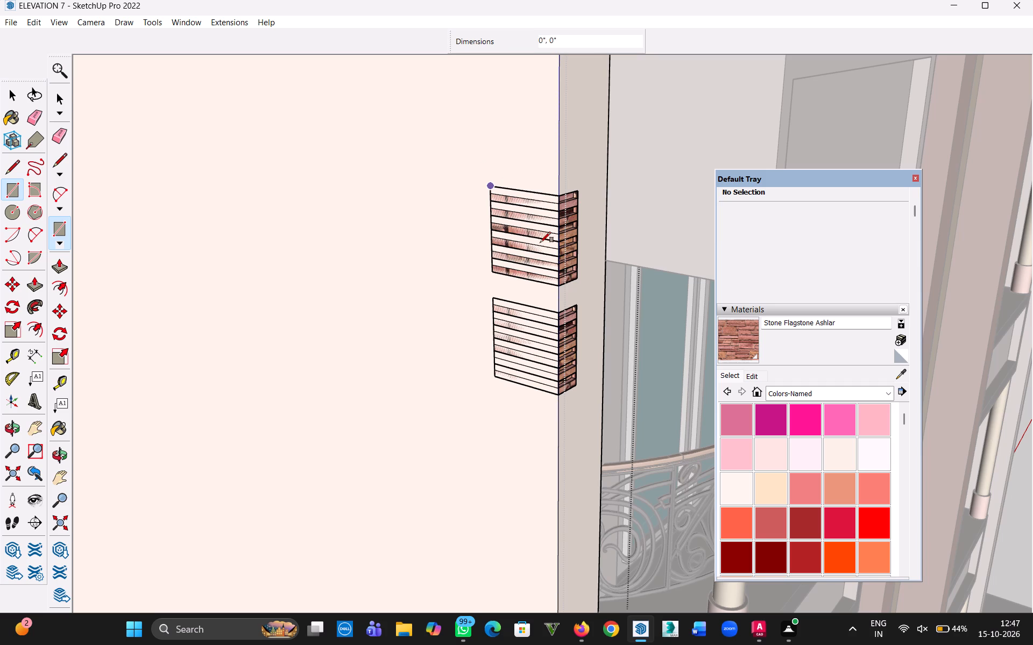
click(558, 288)
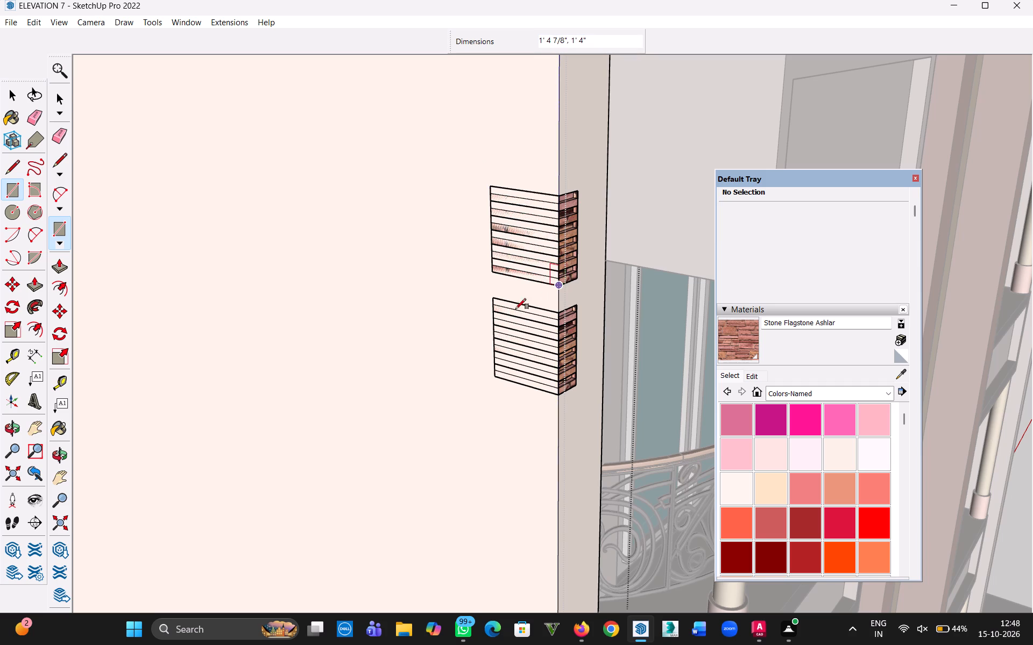
click(494, 298)
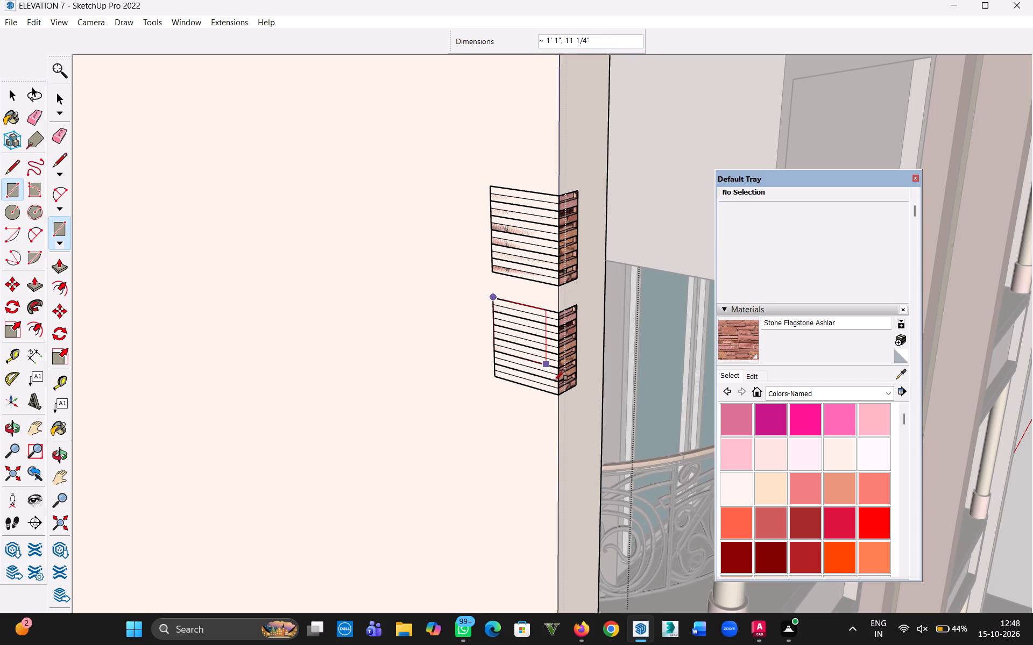
click(558, 397)
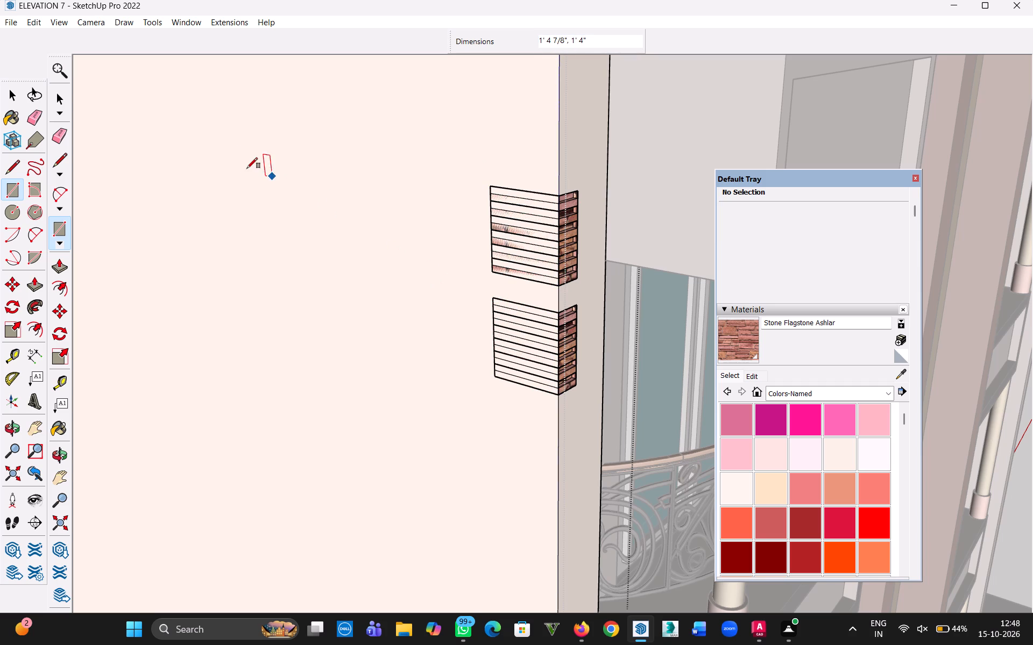
Delete the wall faces inside the third pair's two rectangles, leaving the slatted block groups in place.
click(14, 91)
click(542, 245)
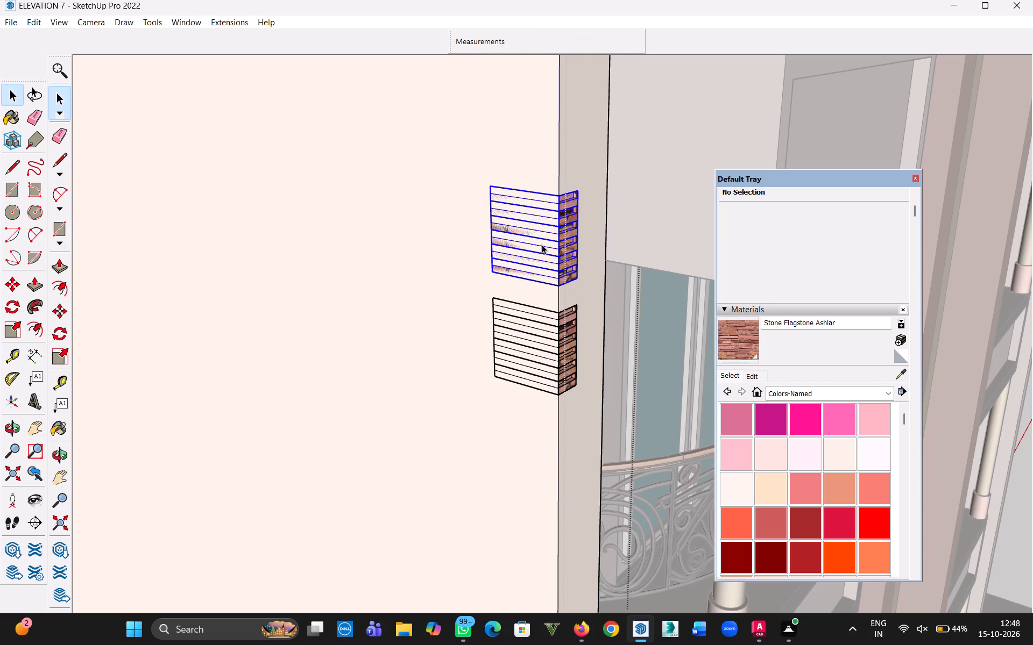
click(525, 242)
click(448, 227)
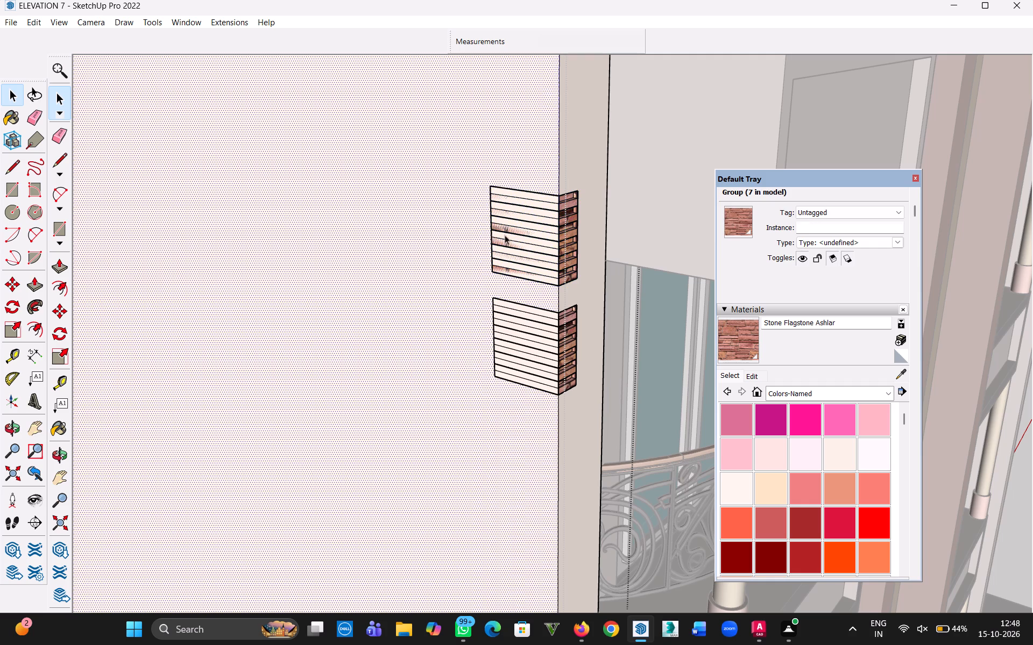
click(515, 237)
key(Delete)
click(530, 331)
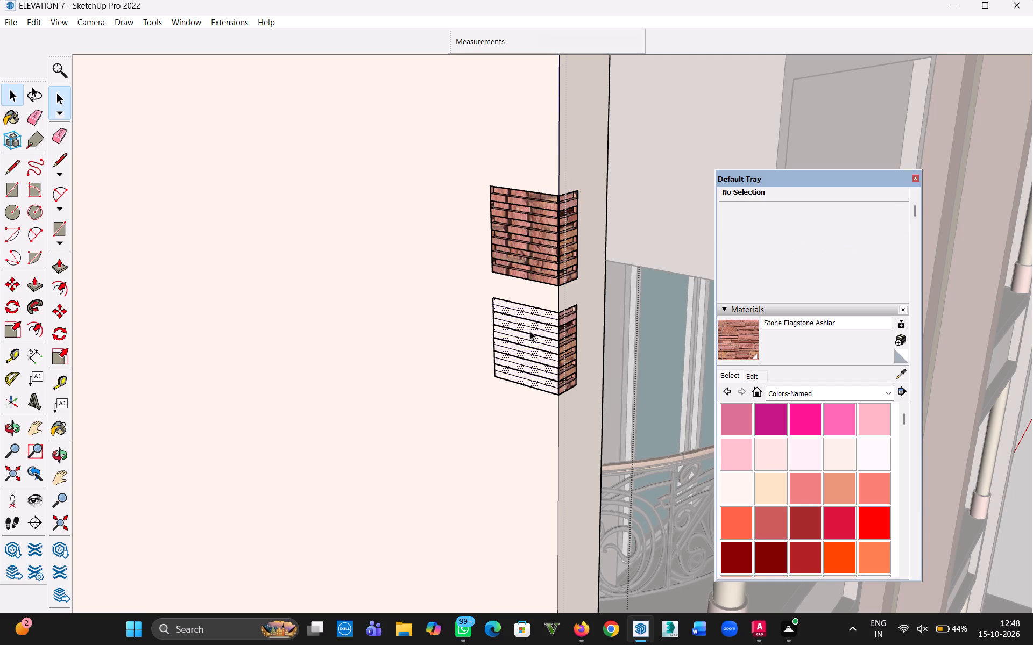
key(Delete)
Outline both slatted blocks of the lowest pair on the wall's side face with 1' 4 7/8" by 1' 4" rectangles.
scroll(525, 331, down, 9)
key(h)
drag(505, 412, 462, 135)
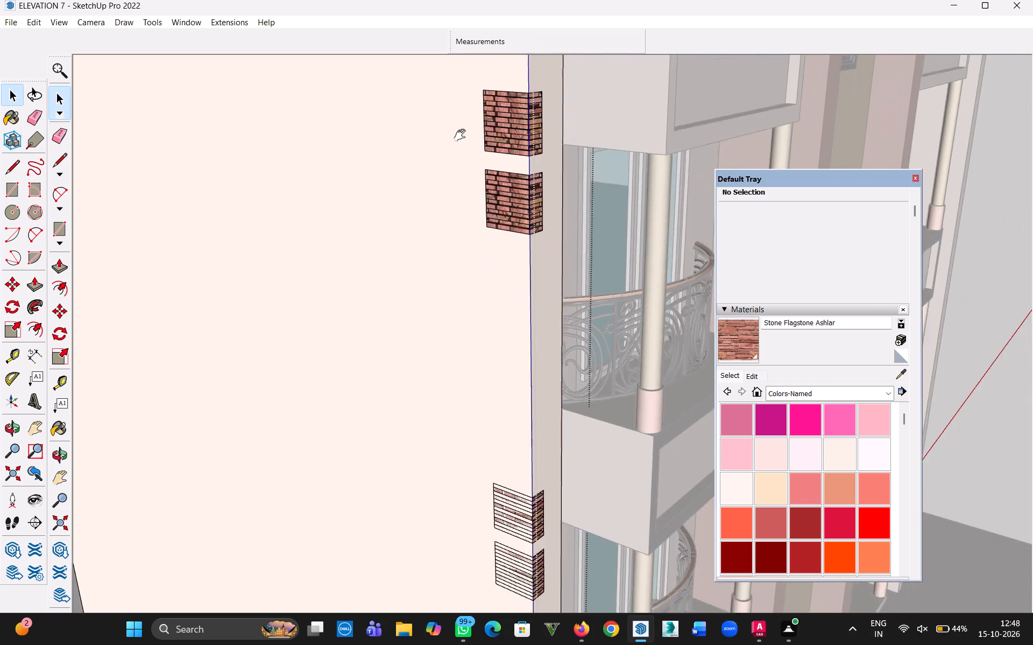
drag(462, 135, 461, 118)
drag(472, 411, 478, 217)
key(Escape)
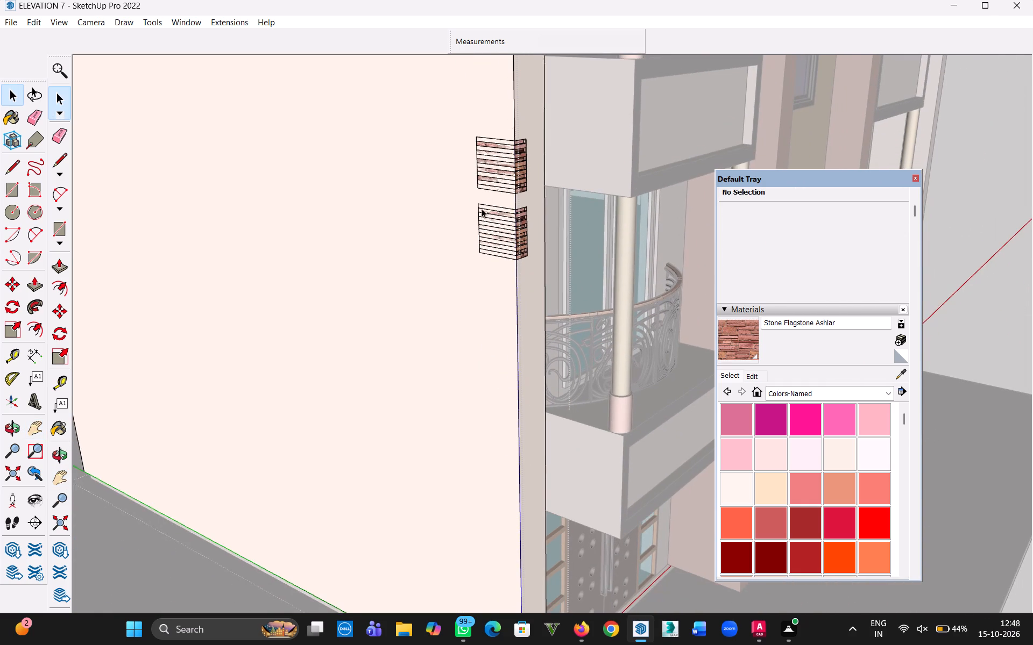
scroll(485, 168, up, 9)
key(r)
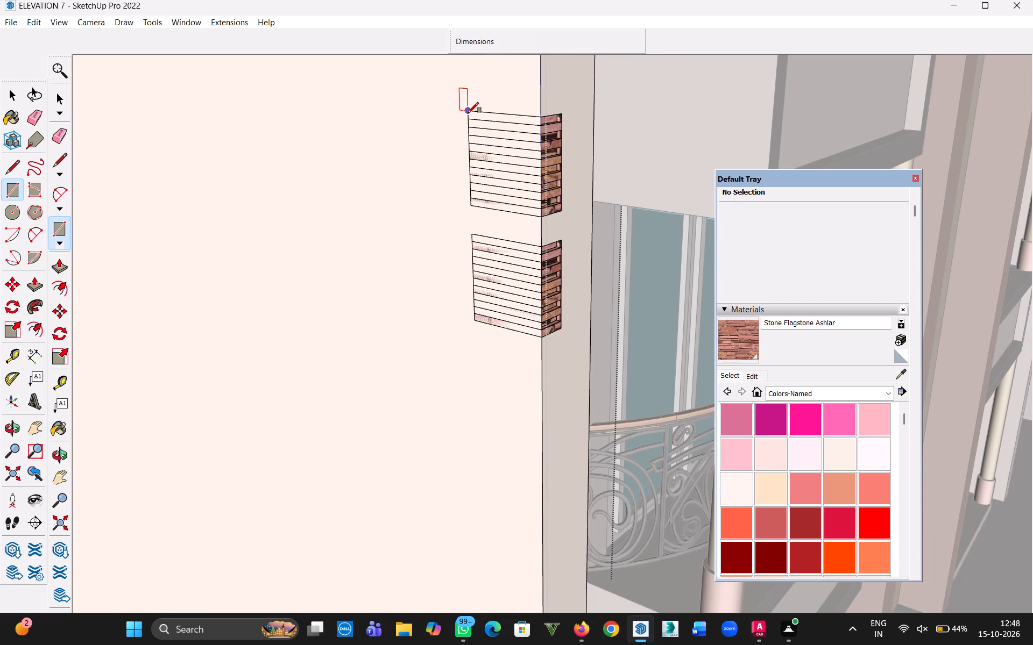
click(468, 113)
click(539, 213)
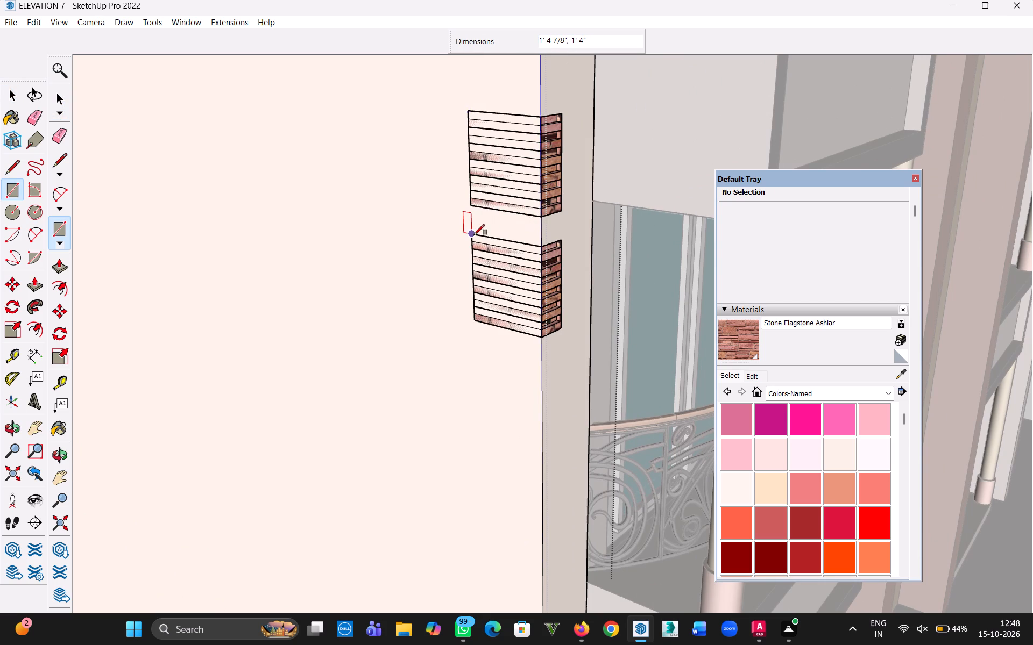
click(472, 236)
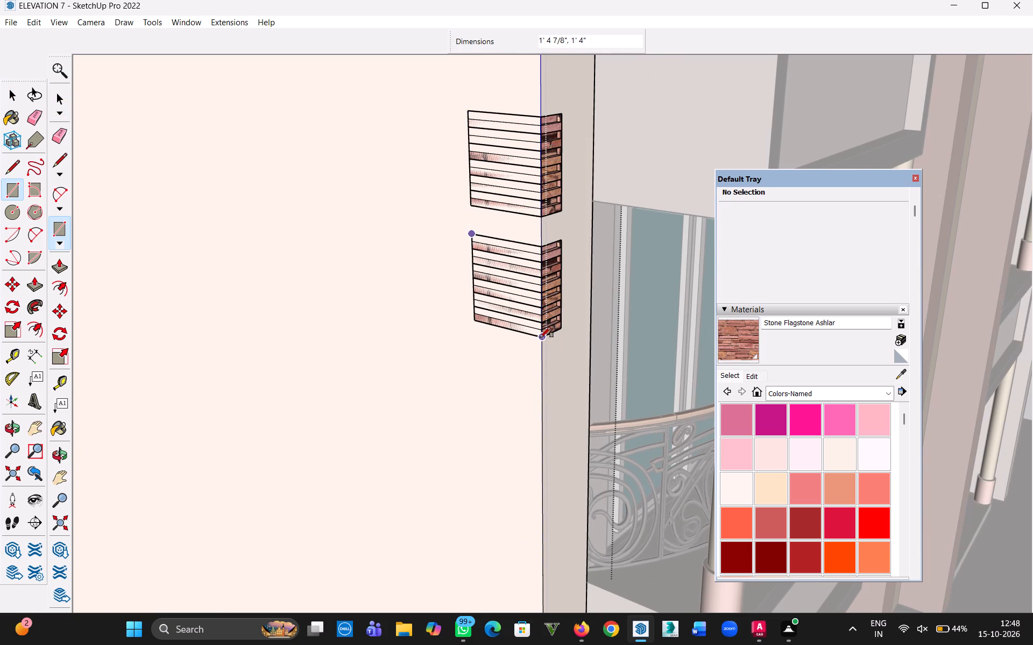
click(540, 338)
Delete the wall faces inside the lowest pair's two rectangles, leaving the slatted block groups in place.
click(9, 98)
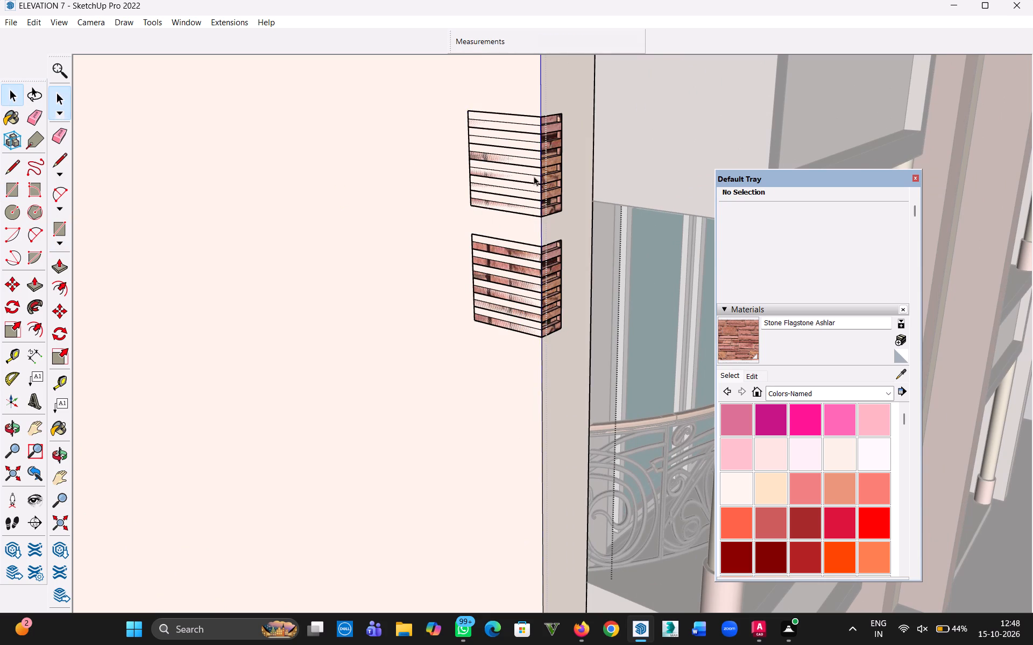
click(534, 176)
click(498, 171)
click(419, 186)
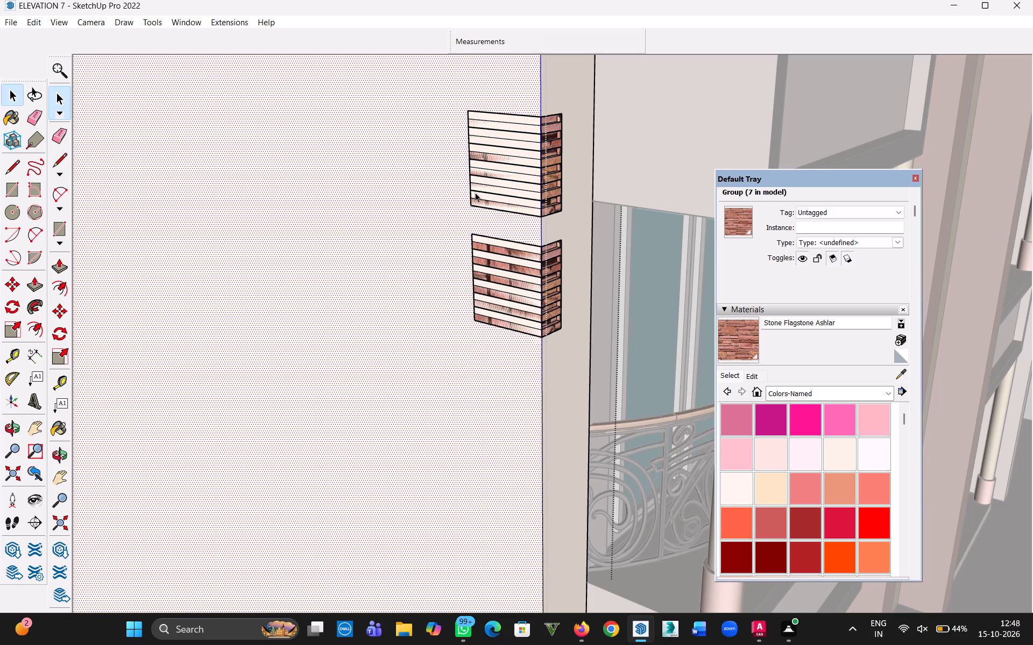
click(501, 206)
key(Delete)
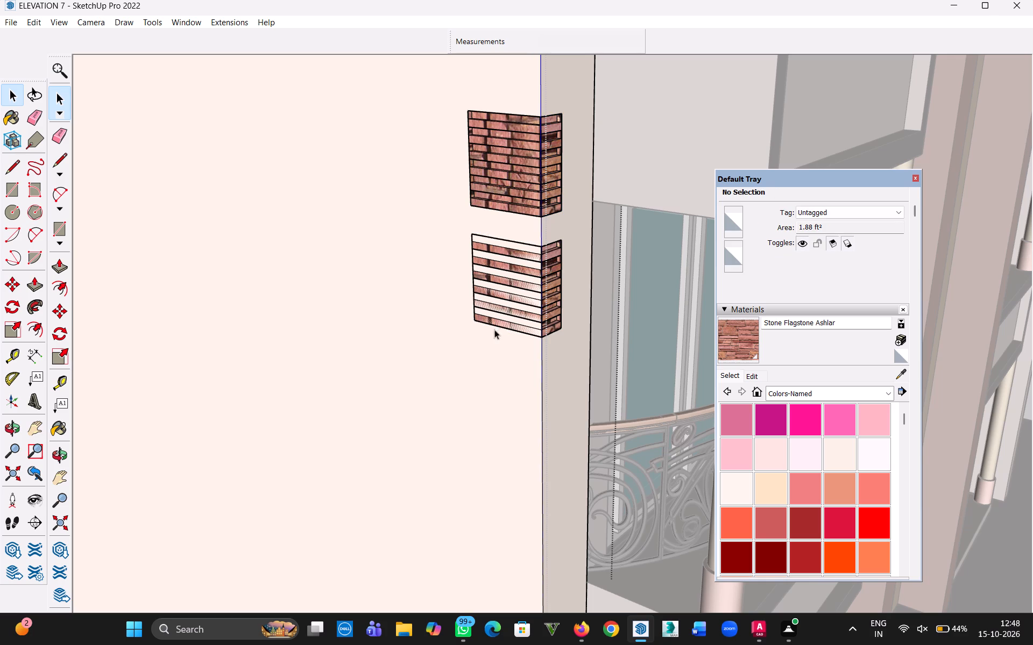
click(501, 325)
key(Delete)
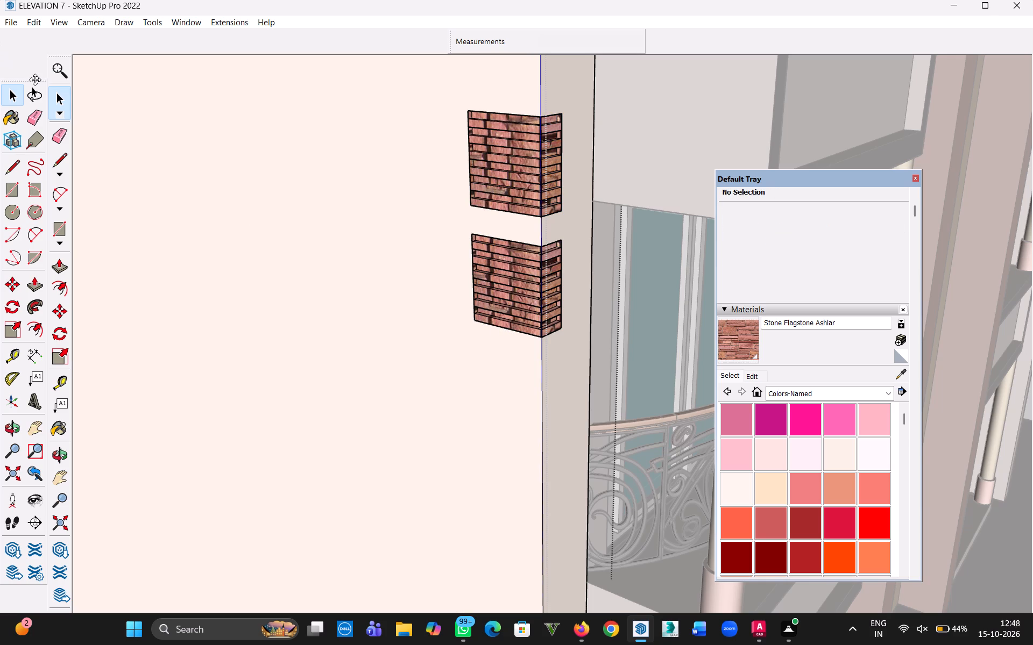
Save the model.
key(ctrl+s)
Examine the slatted corner blocks, balconies and stone tower across the facade from several angles.
scroll(360, 174, down, 20)
scroll(360, 174, down, 8)
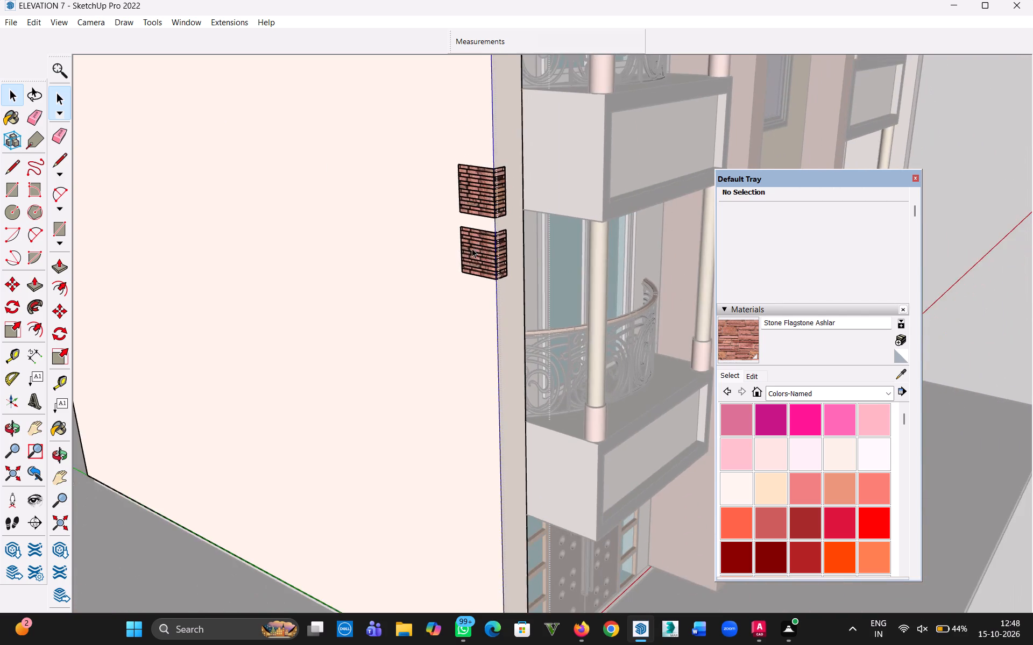
scroll(472, 248, down, 17)
click(82, 278)
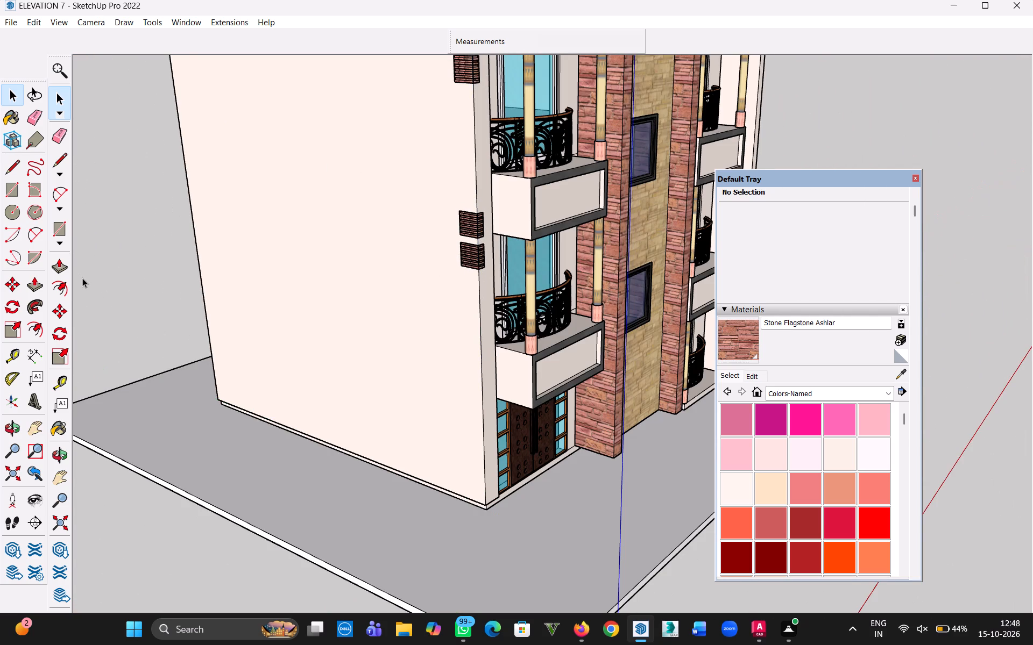
double_click(117, 286)
scroll(444, 253, down, 20)
scroll(444, 253, down, 2)
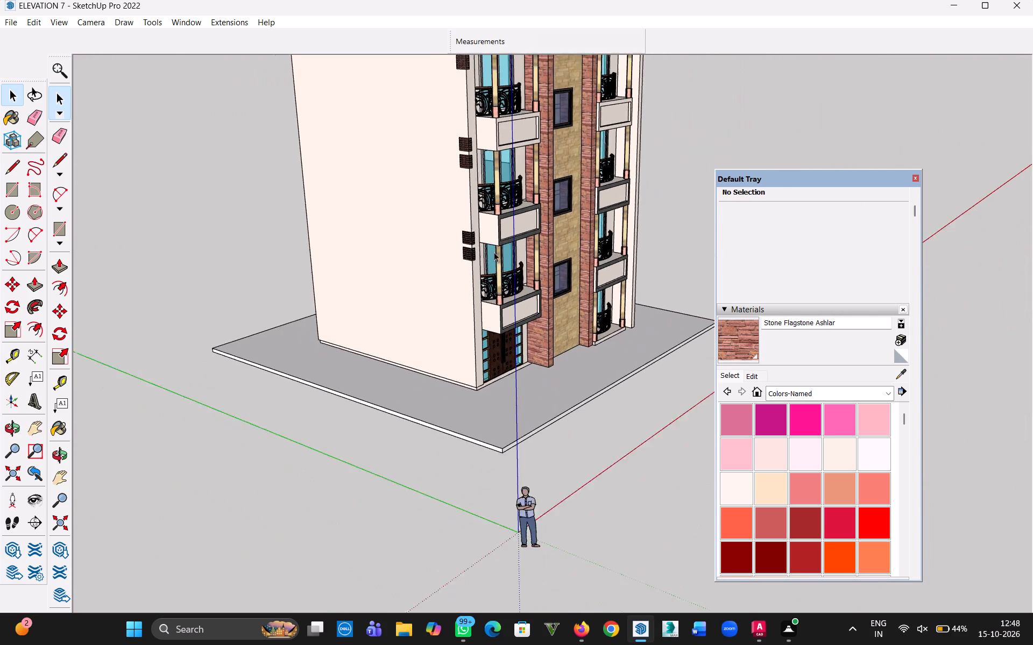
scroll(494, 252, down, 12)
middle_drag(569, 196, 383, 245)
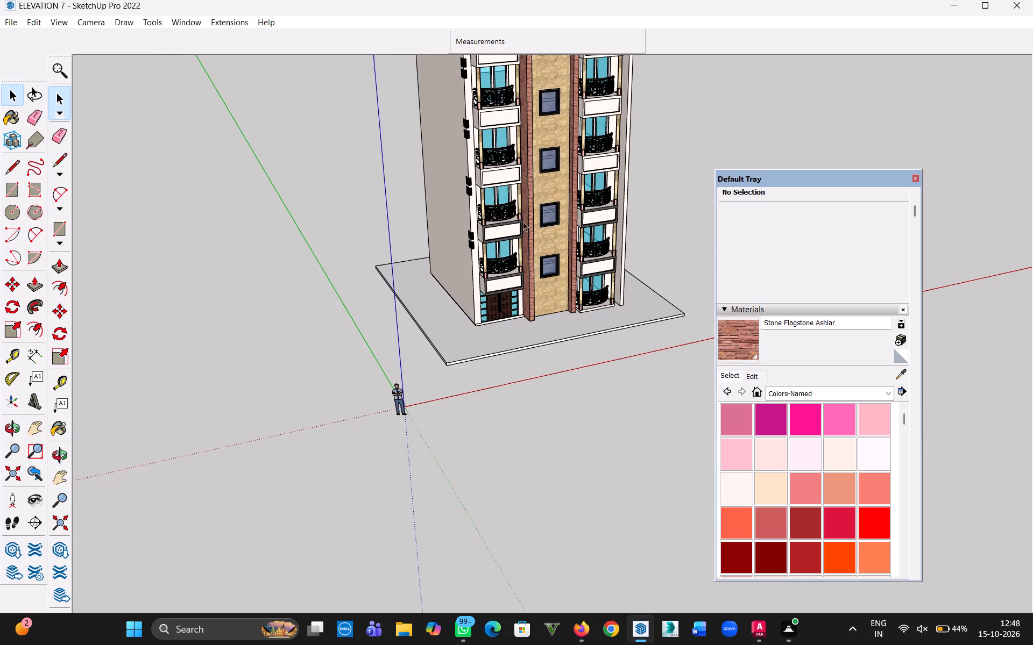
key(h)
drag(528, 223, 491, 457)
middle_drag(519, 419, 543, 304)
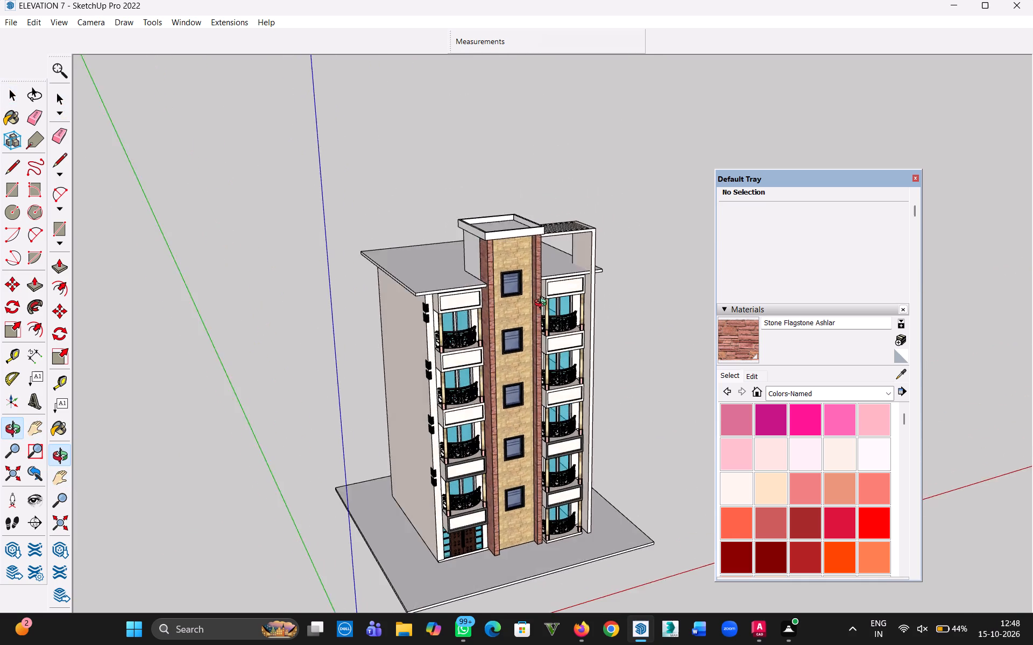
middle_drag(543, 304, 554, 248)
scroll(542, 346, up, 9)
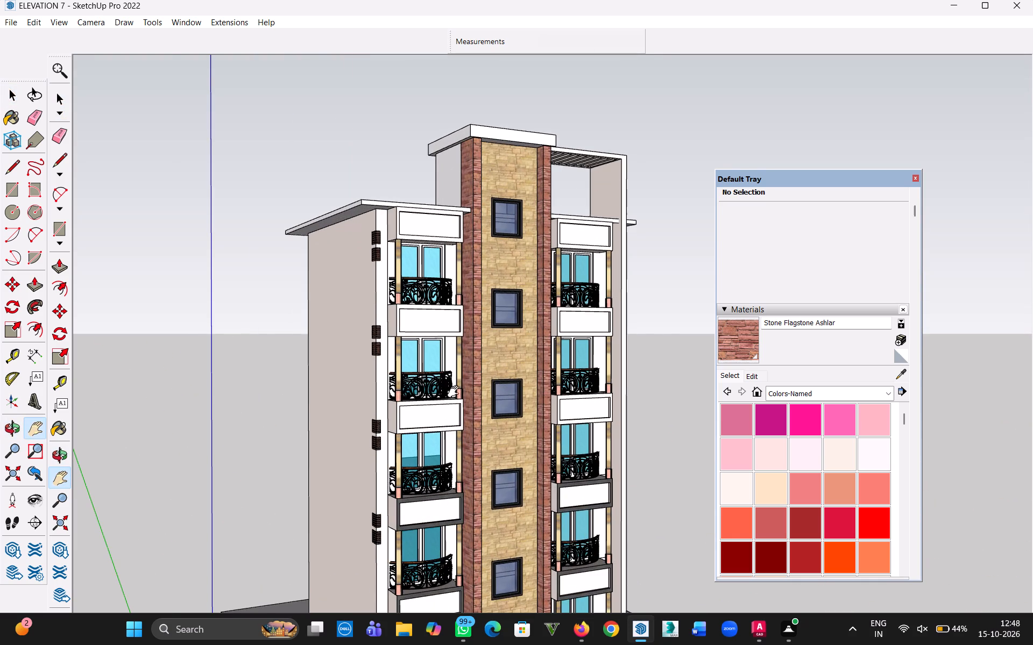
scroll(437, 352, up, 19)
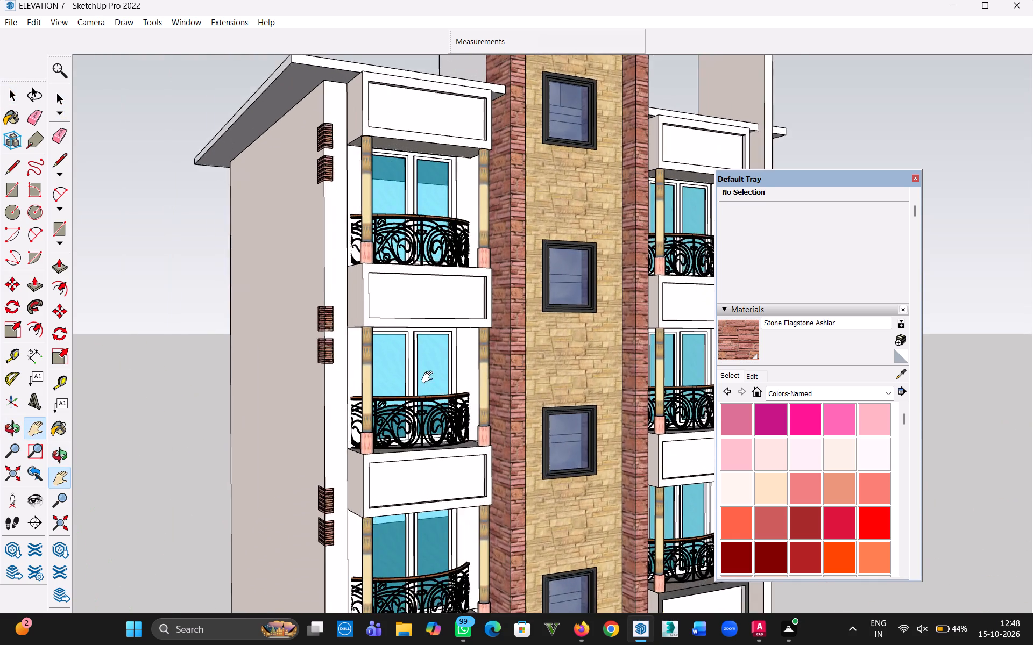
scroll(429, 377, up, 15)
key(b)
middle_drag(311, 396, 469, 402)
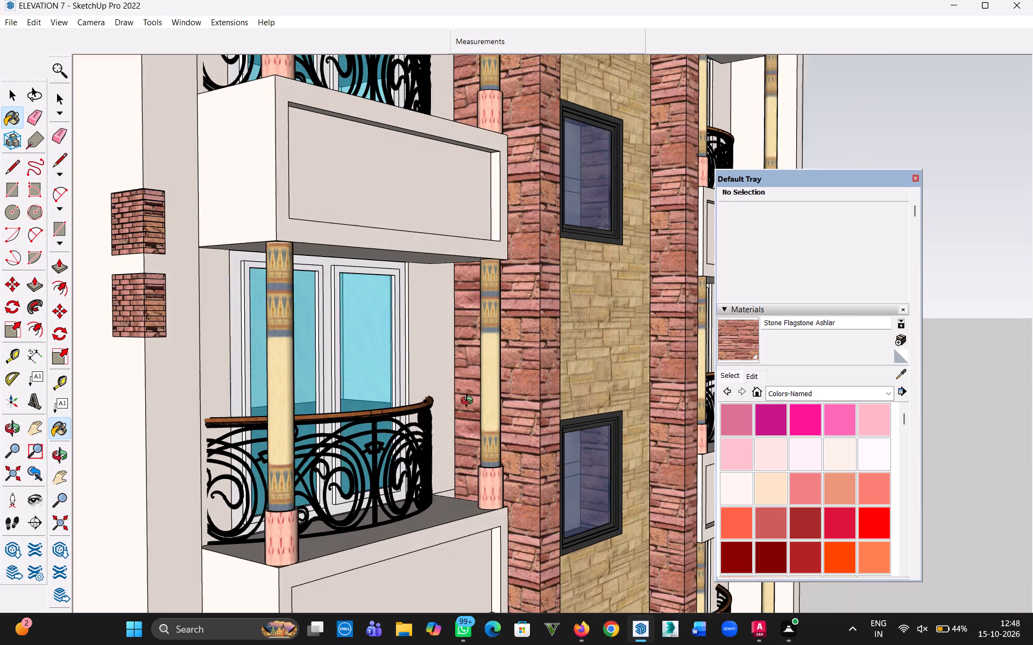
middle_drag(469, 402, 215, 416)
scroll(470, 406, down, 15)
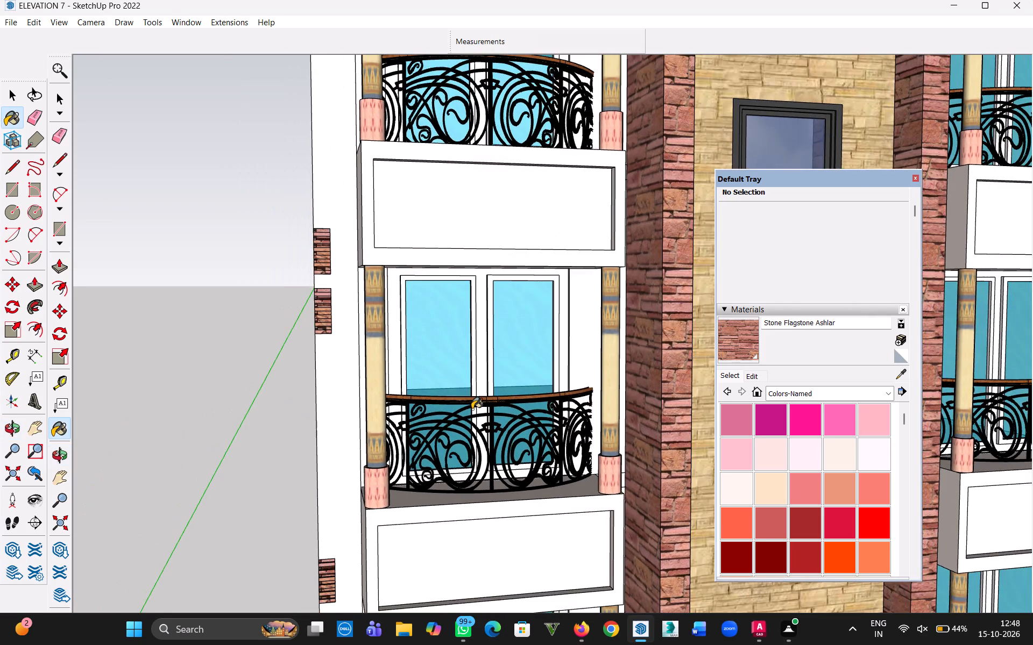
scroll(472, 409, down, 3)
middle_drag(483, 420, 605, 405)
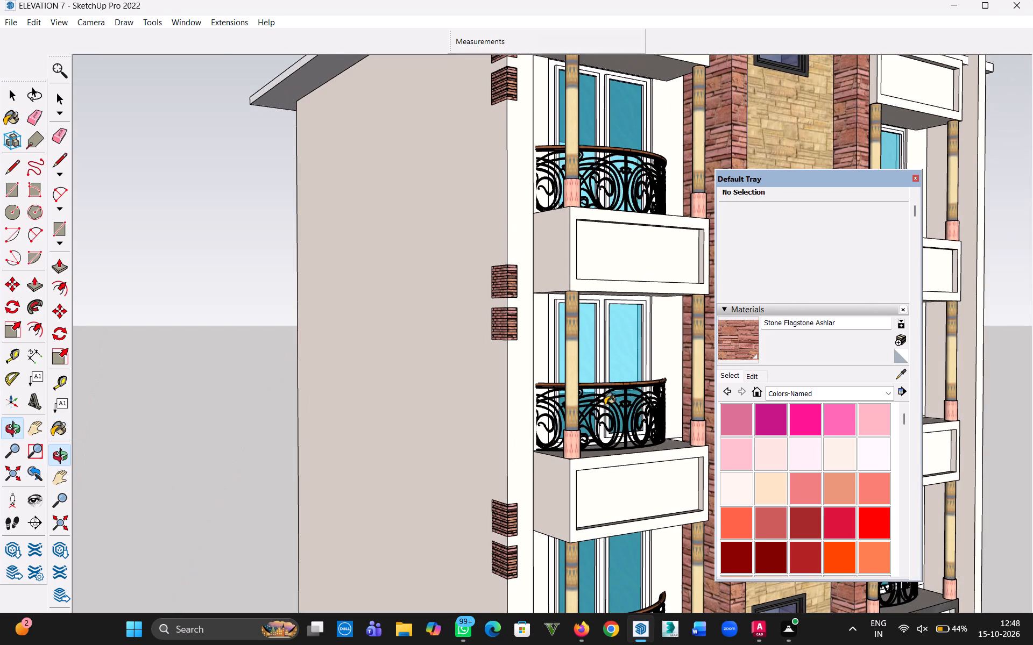
middle_drag(598, 405, 501, 442)
Paint the front frame face of the top balcony parapet beside the slatted blocks with Suede Dark Gray from the Carpet, Fabrics, Leathers, Textiles collection.
click(10, 92)
scroll(329, 232, down, 18)
triple_click(419, 134)
click(419, 134)
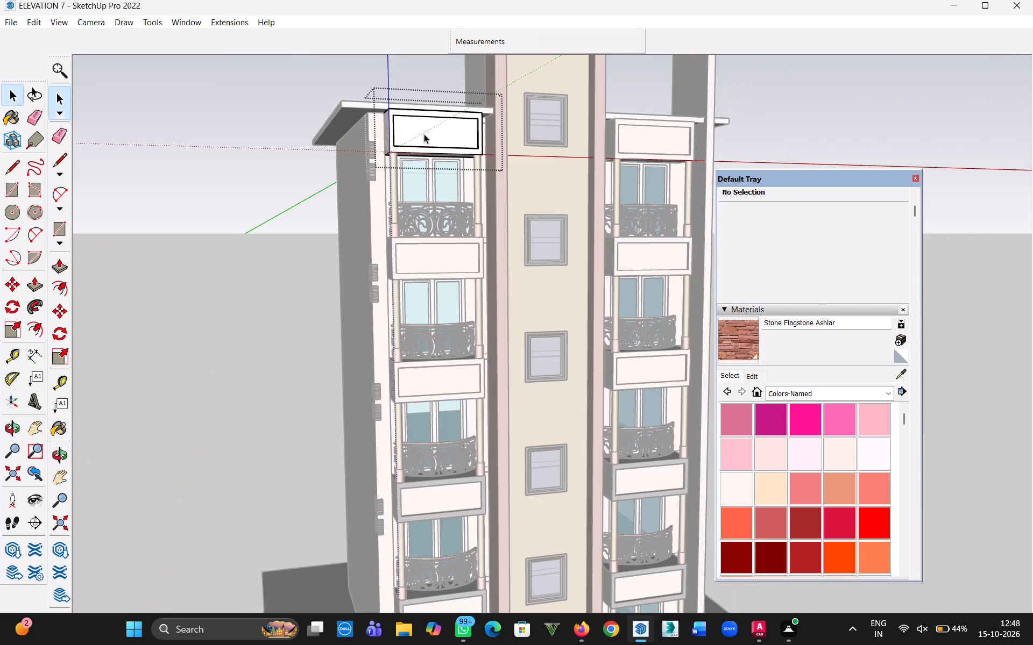
scroll(424, 132, up, 13)
scroll(436, 99, up, 18)
click(449, 117)
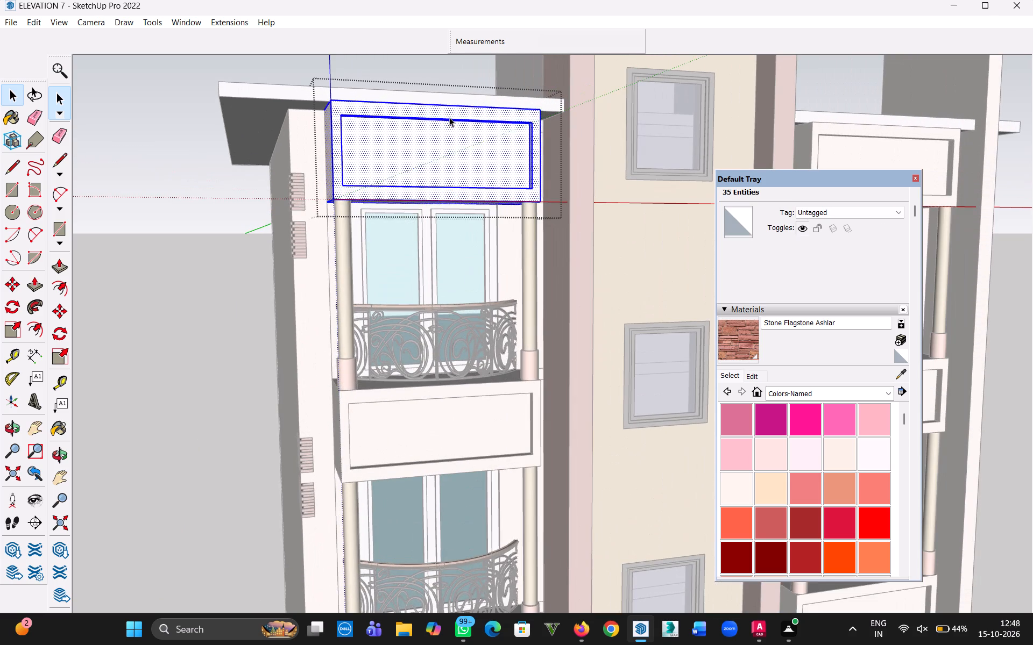
scroll(567, 154, up, 6)
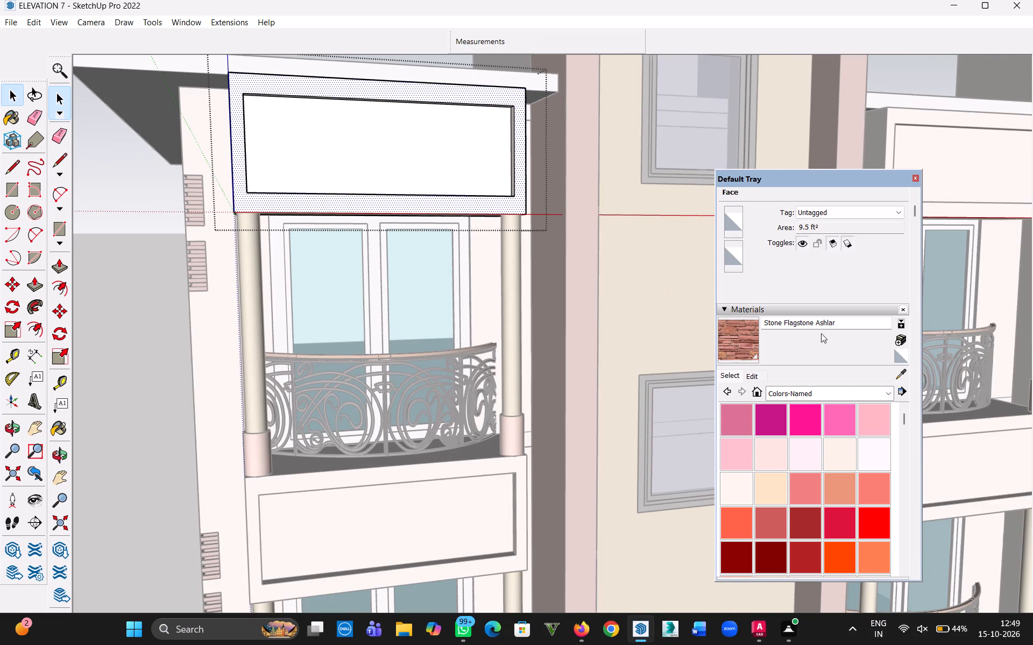
click(734, 375)
click(812, 396)
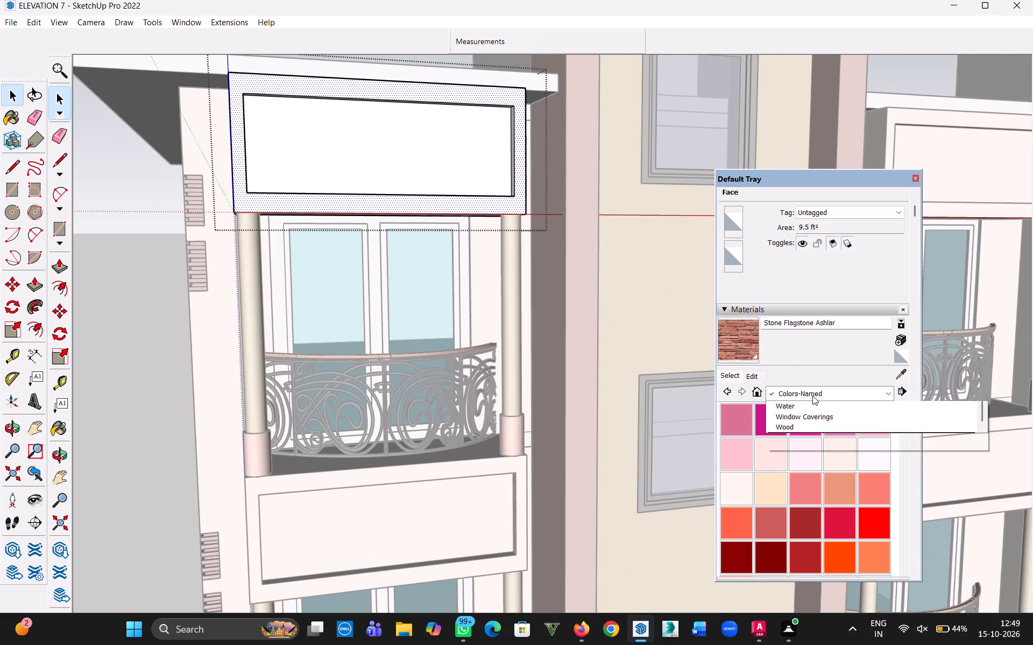
click(818, 470)
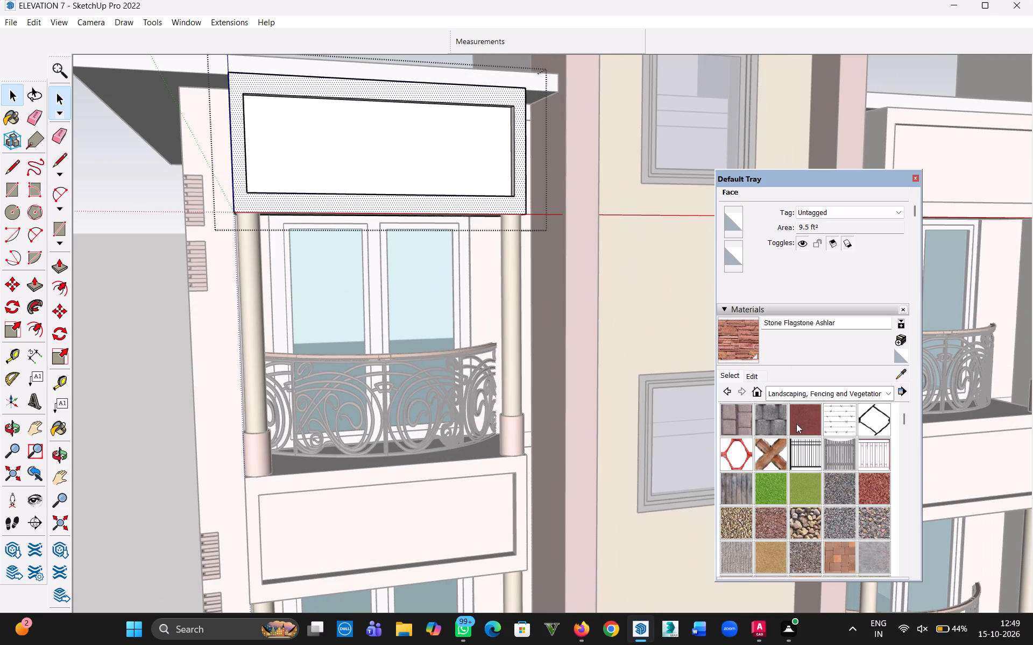
click(796, 399)
click(798, 428)
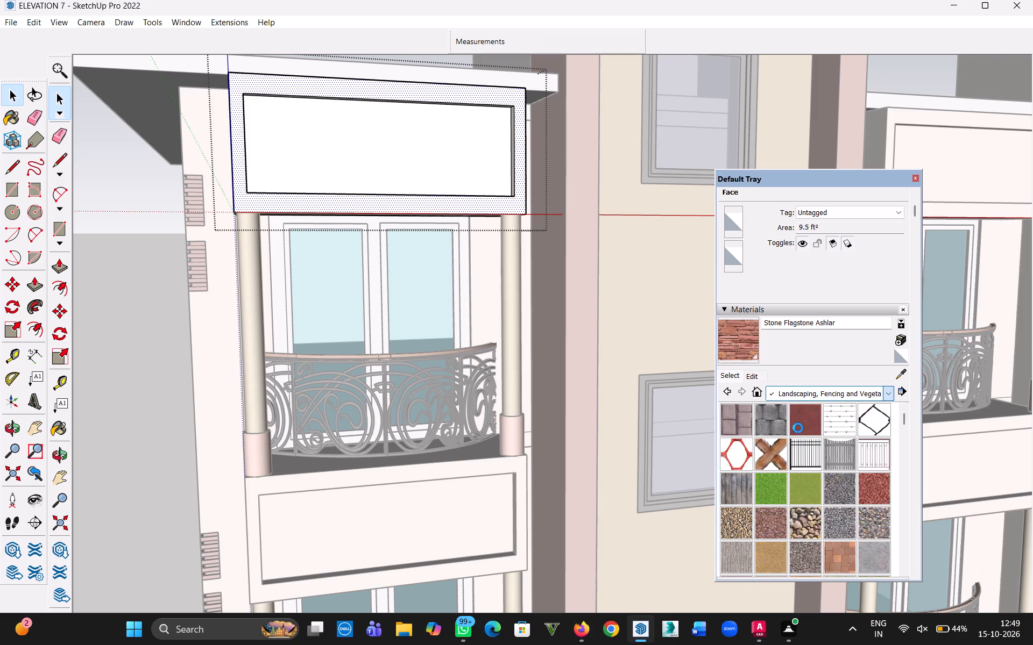
click(736, 528)
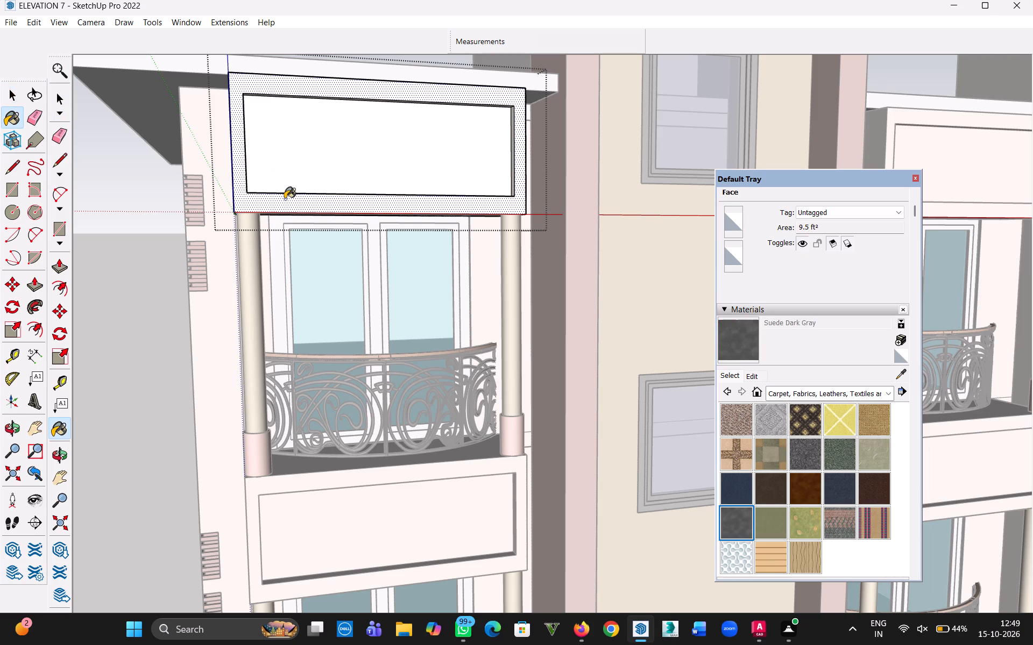
click(285, 199)
click(10, 92)
scroll(592, 281, down, 4)
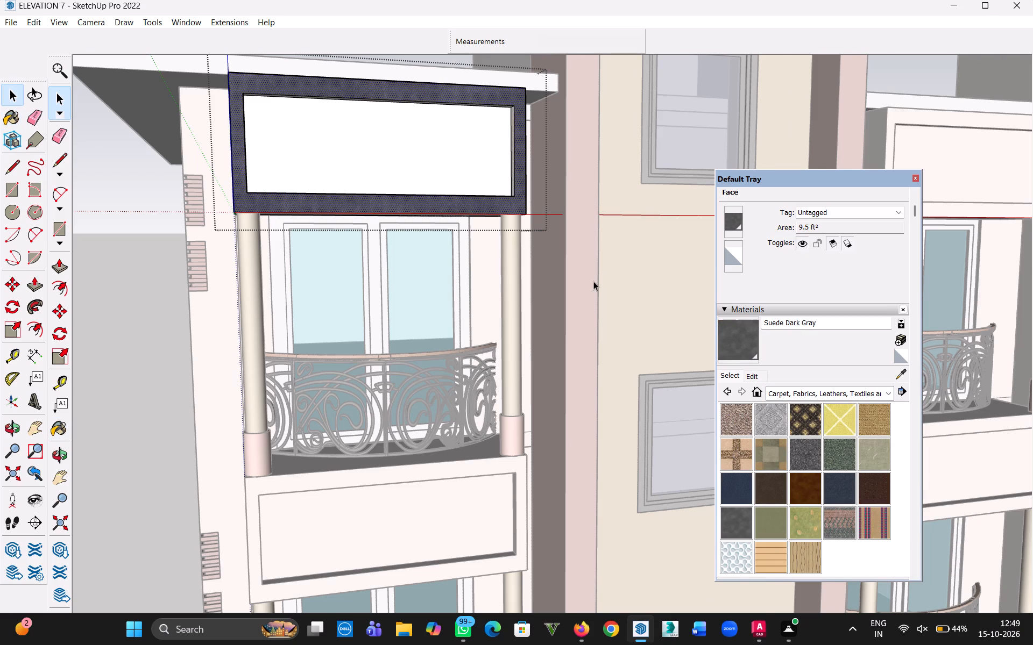
scroll(593, 281, down, 14)
key(h)
drag(607, 274, 404, 317)
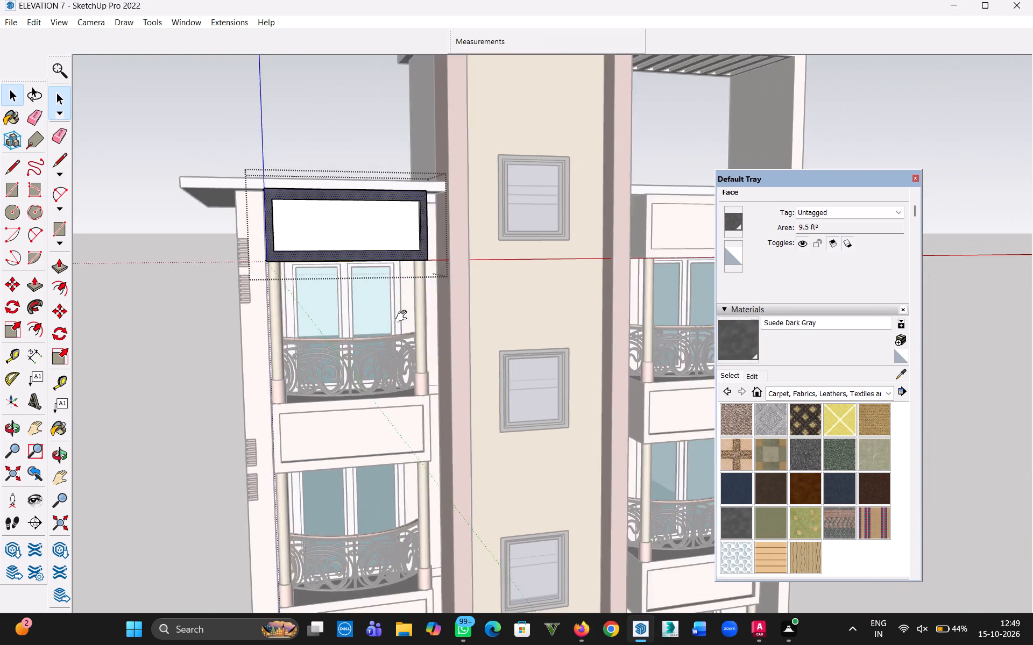
drag(404, 317, 402, 499)
key(Escape)
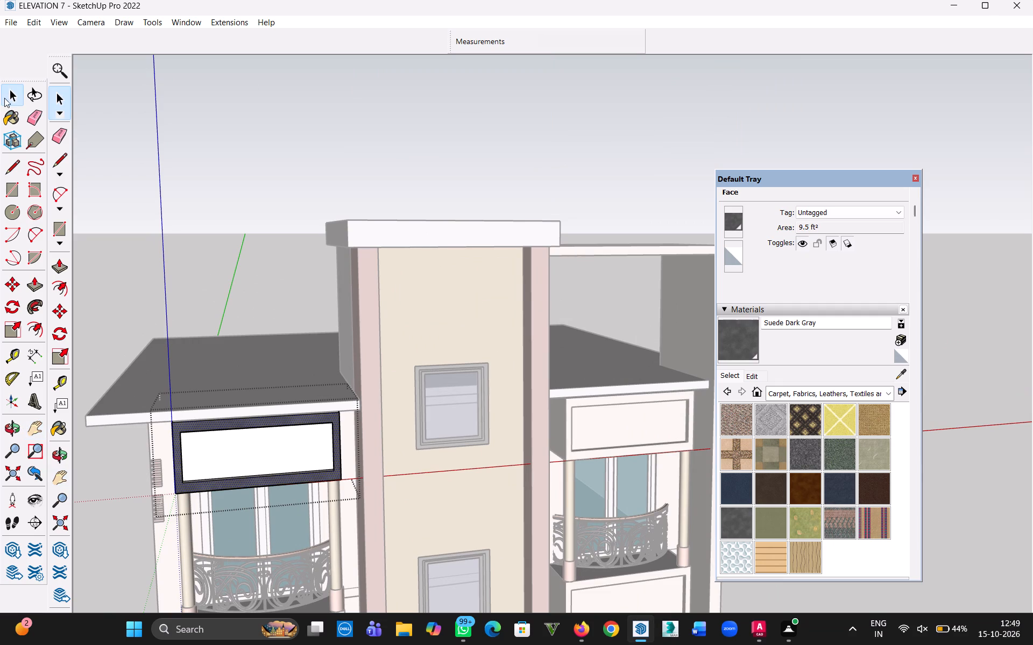
click(5, 99)
click(226, 130)
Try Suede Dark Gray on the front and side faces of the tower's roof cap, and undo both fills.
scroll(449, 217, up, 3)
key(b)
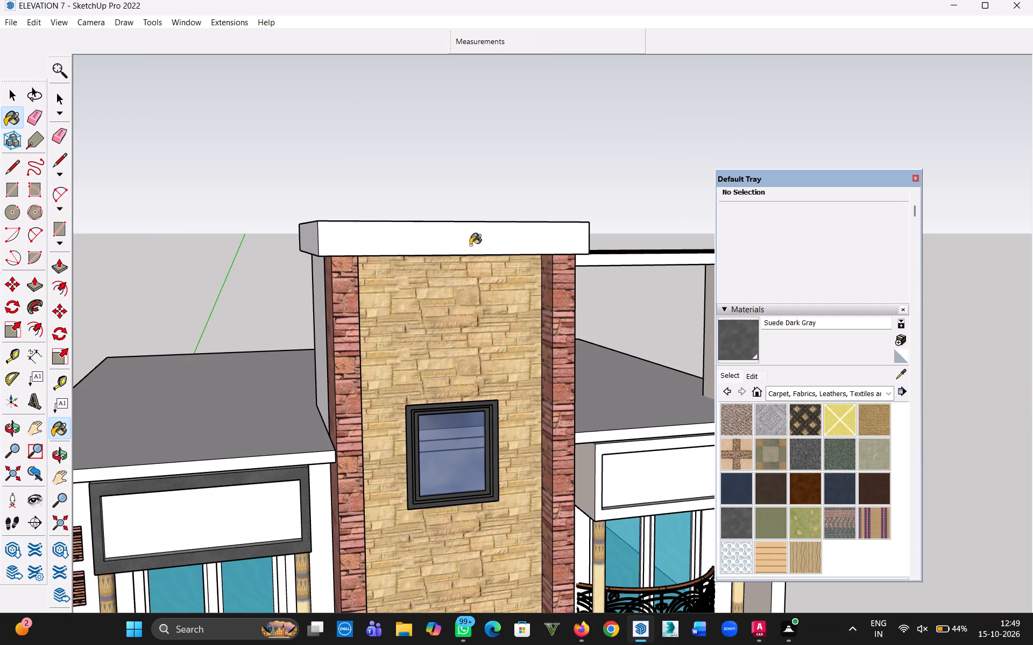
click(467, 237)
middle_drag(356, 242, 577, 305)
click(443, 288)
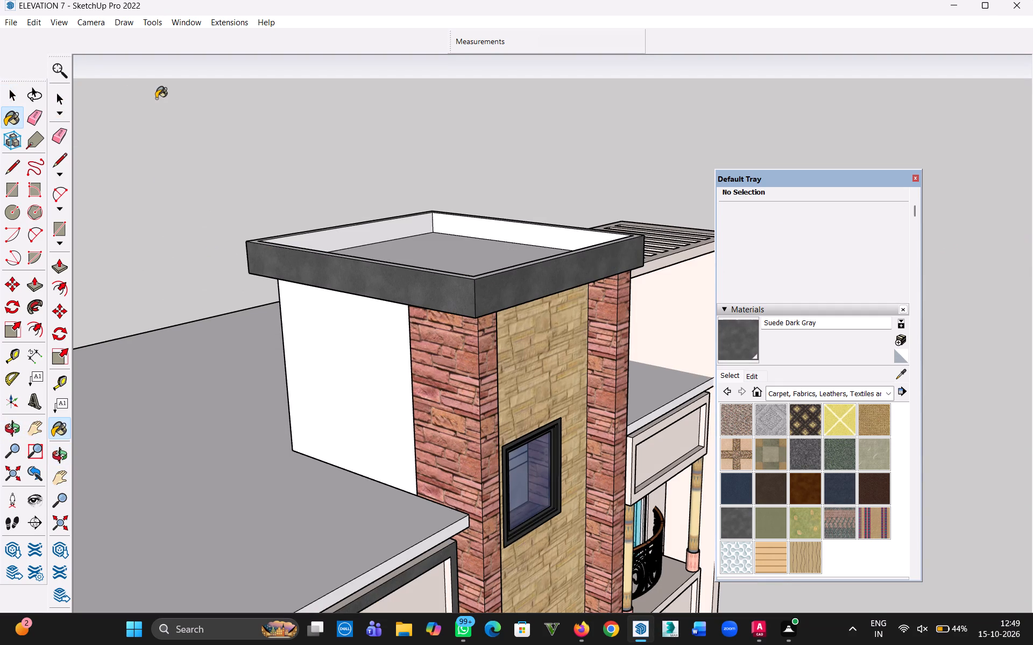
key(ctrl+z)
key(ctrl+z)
Group the tower's roof cap together with its connected walls and paint the whole group Suede Dark Gray.
click(9, 92)
click(234, 115)
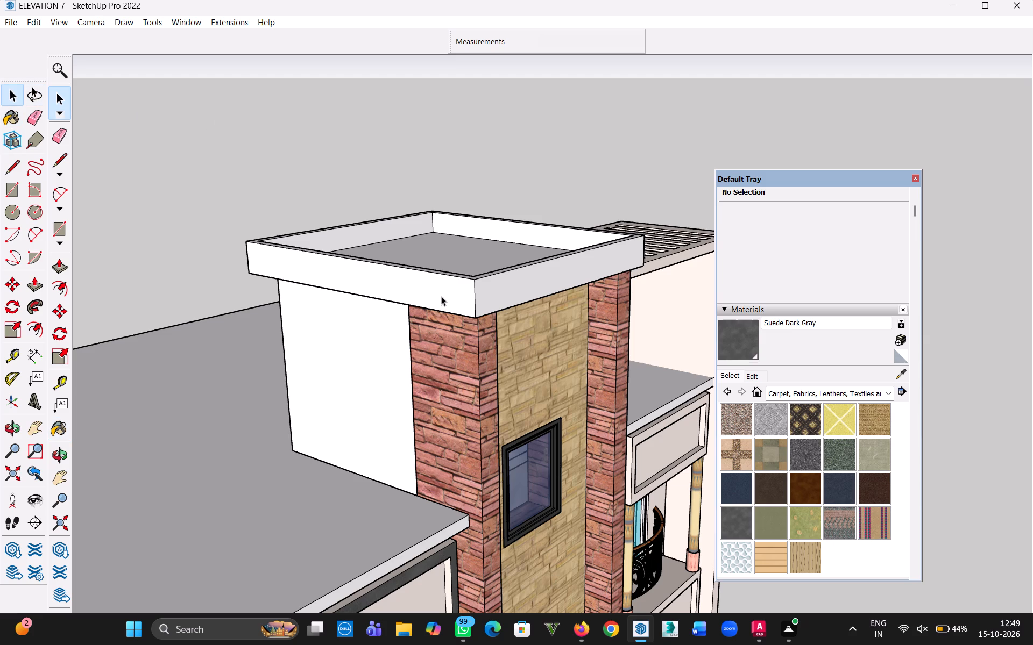
triple_click(441, 297)
click(440, 296)
right_click(440, 296)
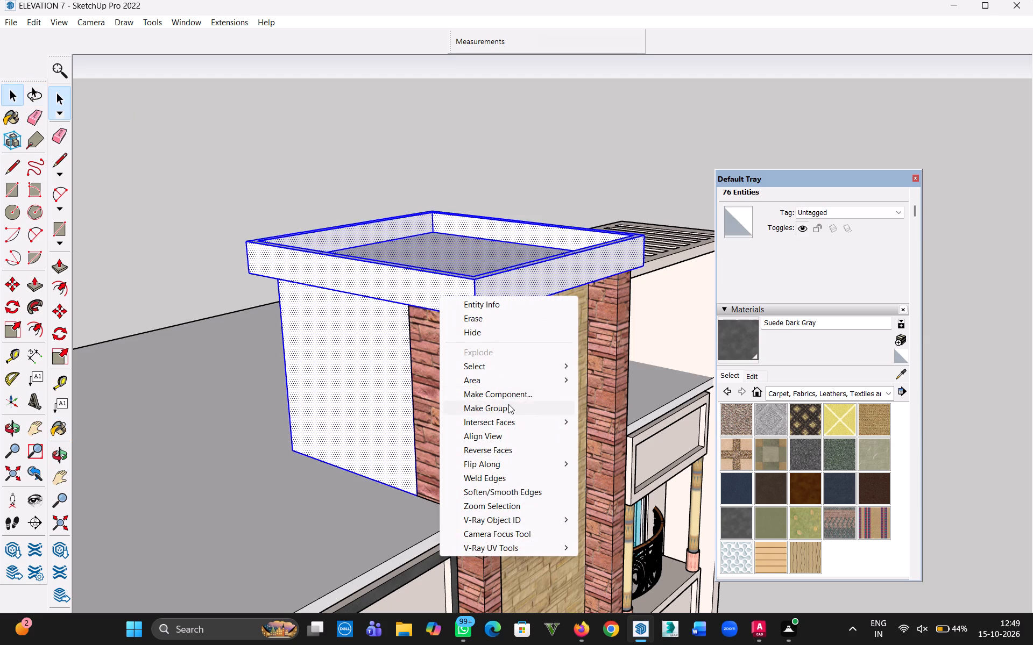
click(508, 405)
key(b)
click(420, 292)
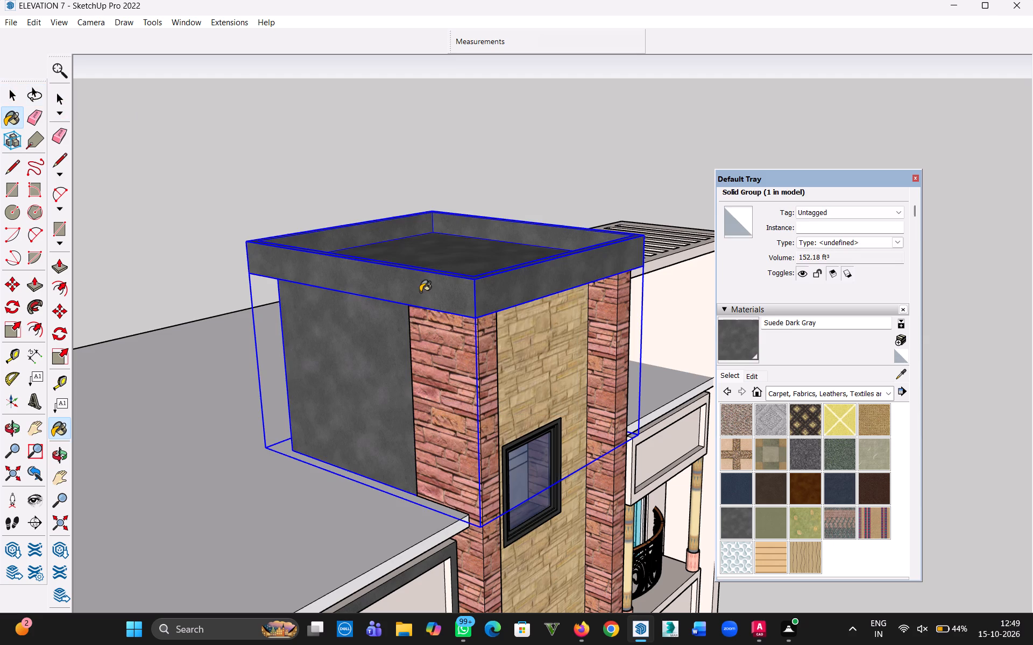
click(14, 96)
click(328, 134)
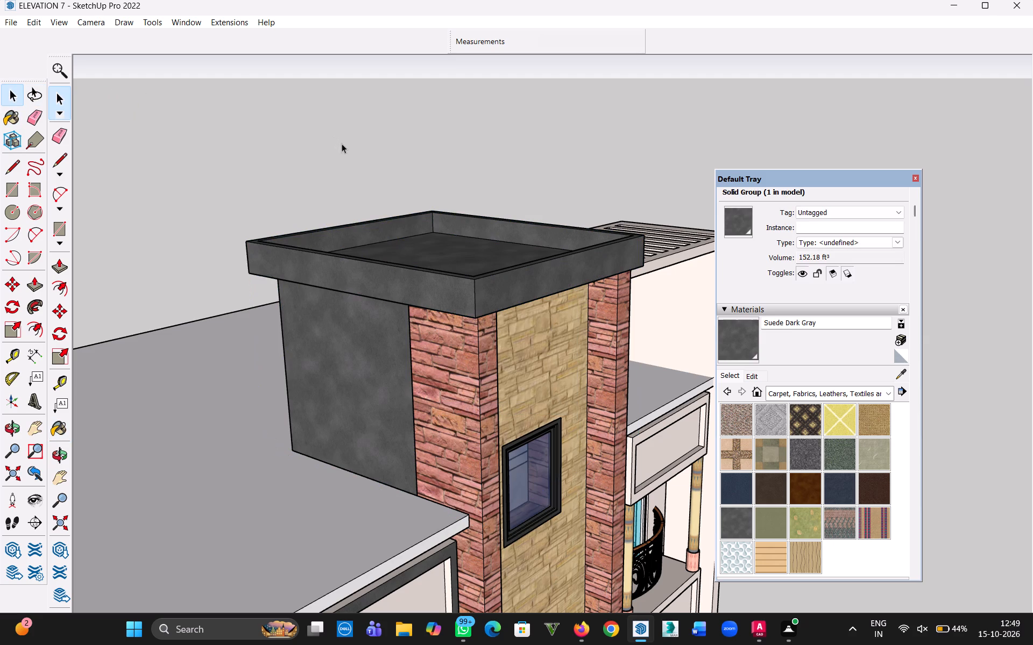
Paint the slatted underside face of the rooftop pergola beside the tower Suede Dark Gray.
middle_drag(646, 240, 215, 191)
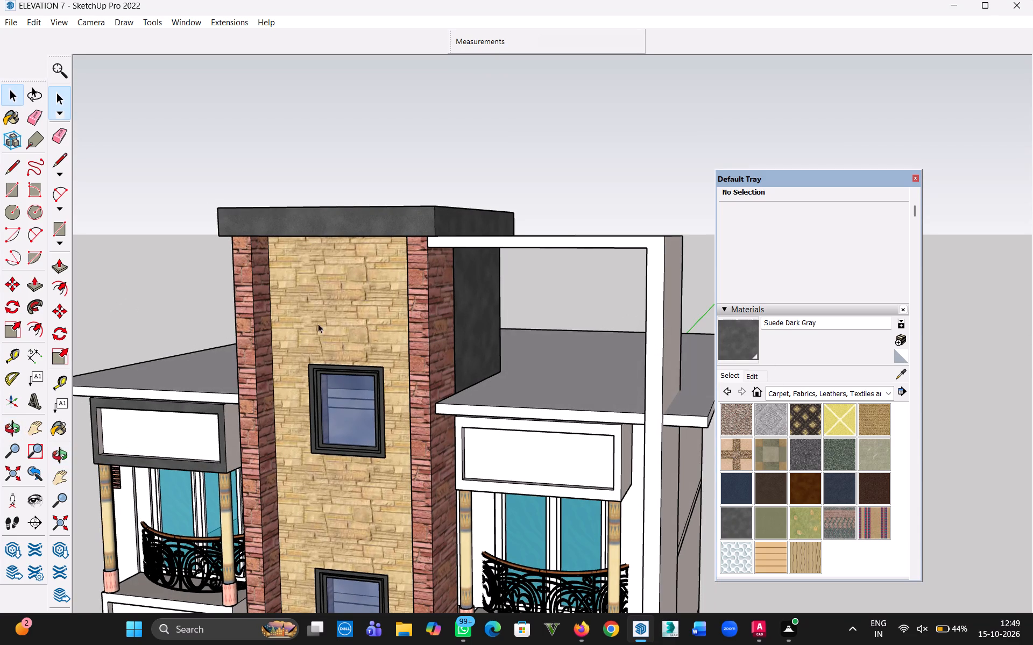
scroll(483, 324, up, 1)
middle_drag(483, 324, 593, 178)
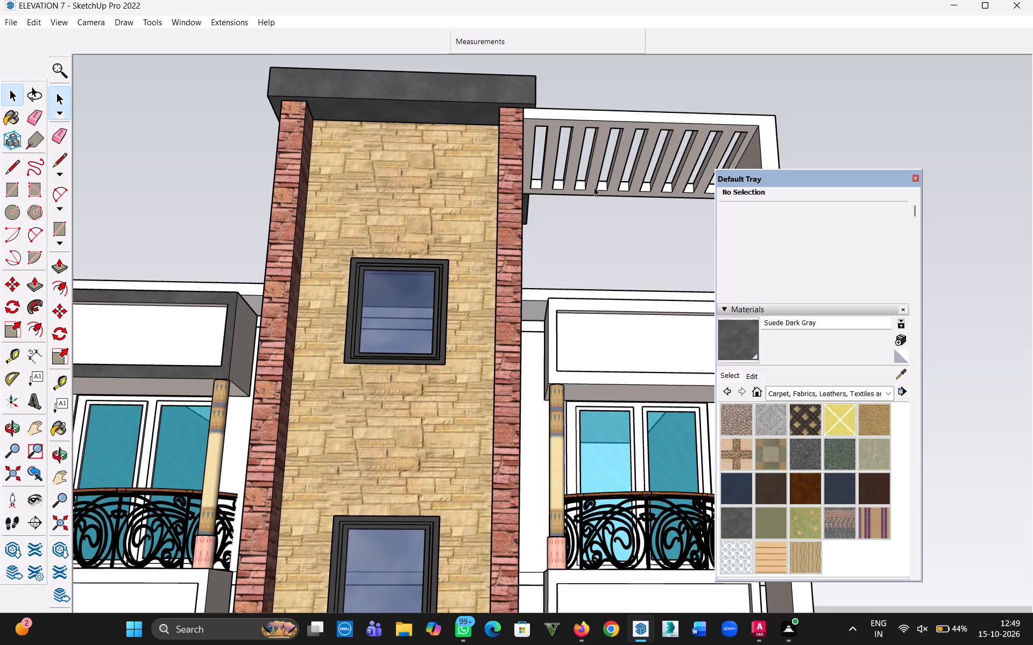
key(h)
drag(592, 202, 378, 444)
middle_drag(395, 434, 454, 342)
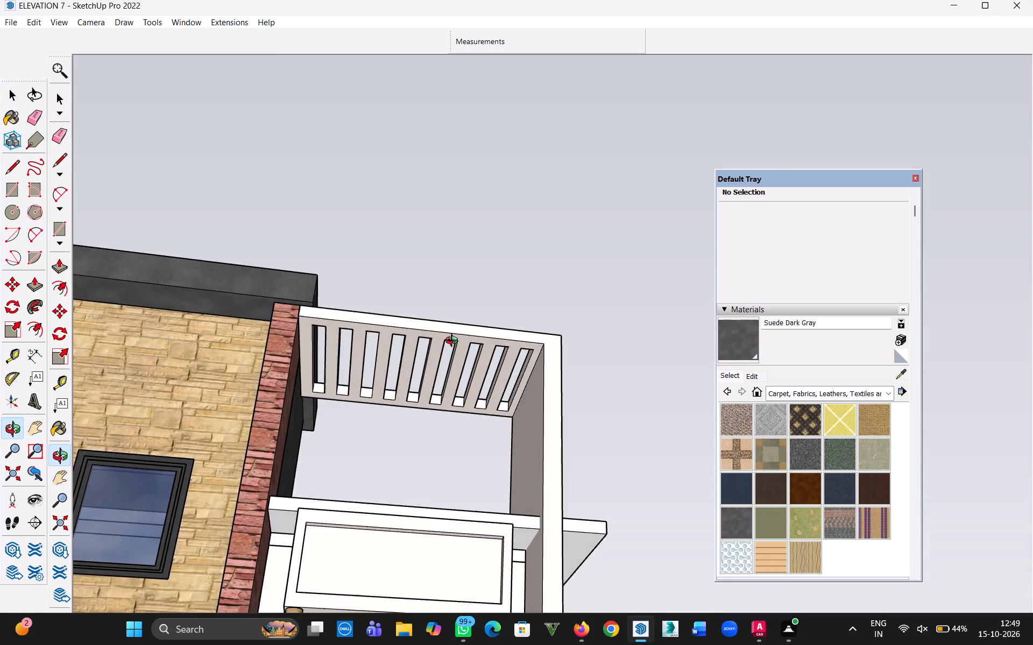
middle_drag(454, 342, 456, 336)
scroll(458, 316, up, 7)
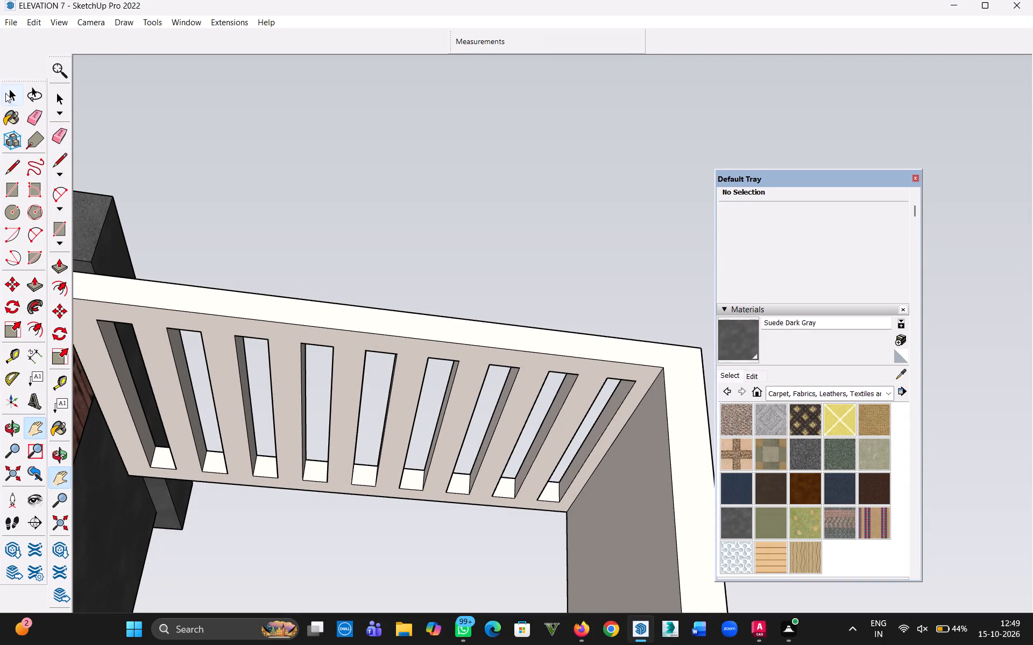
click(5, 93)
triple_click(347, 349)
click(348, 349)
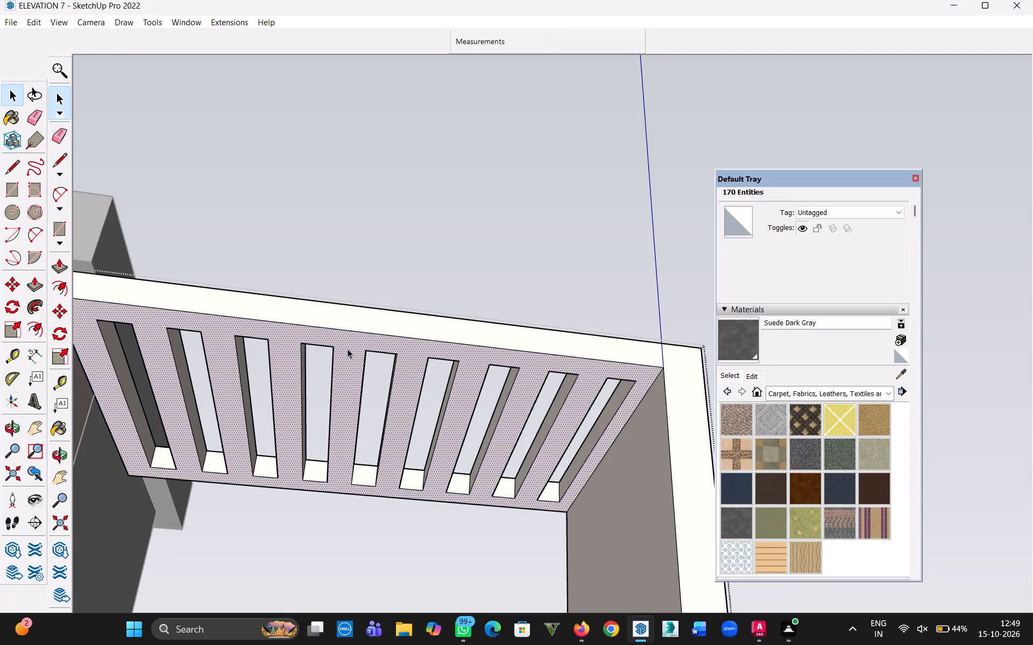
key(b)
click(353, 345)
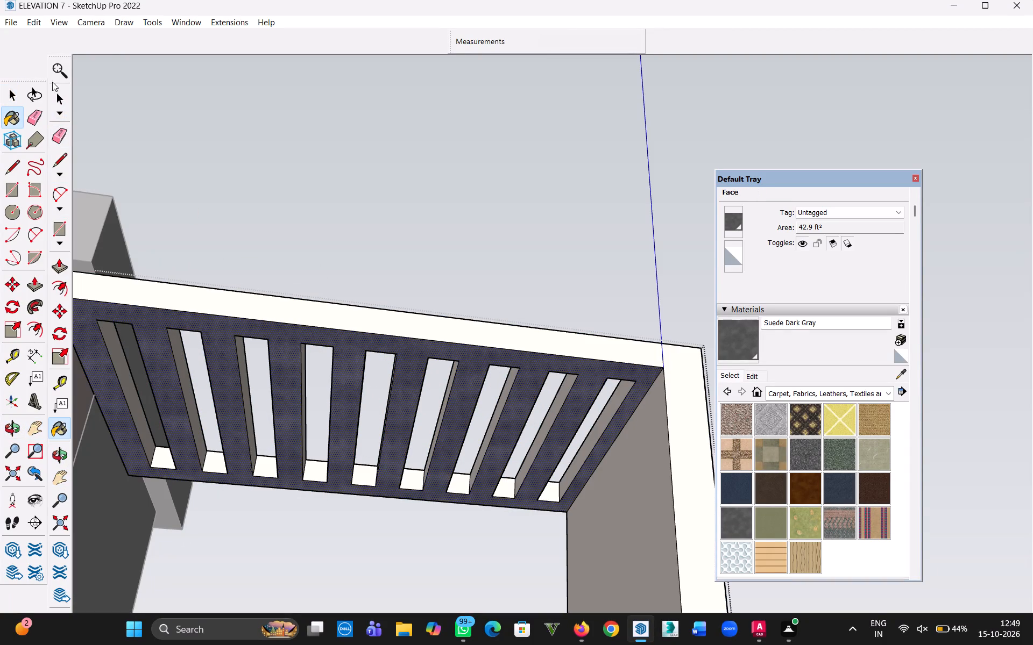
click(17, 97)
click(469, 211)
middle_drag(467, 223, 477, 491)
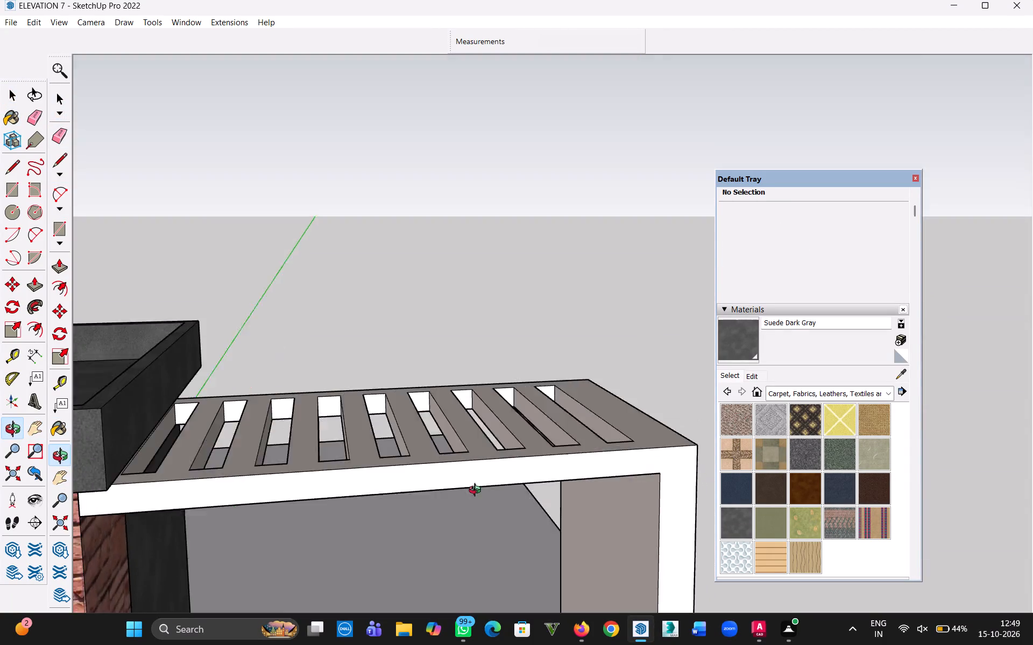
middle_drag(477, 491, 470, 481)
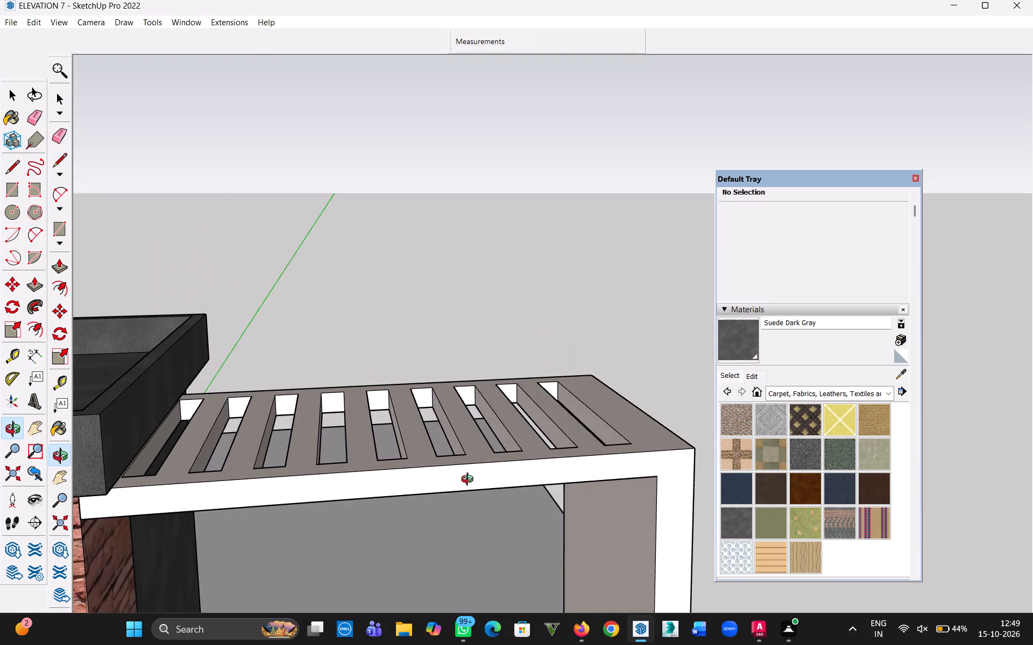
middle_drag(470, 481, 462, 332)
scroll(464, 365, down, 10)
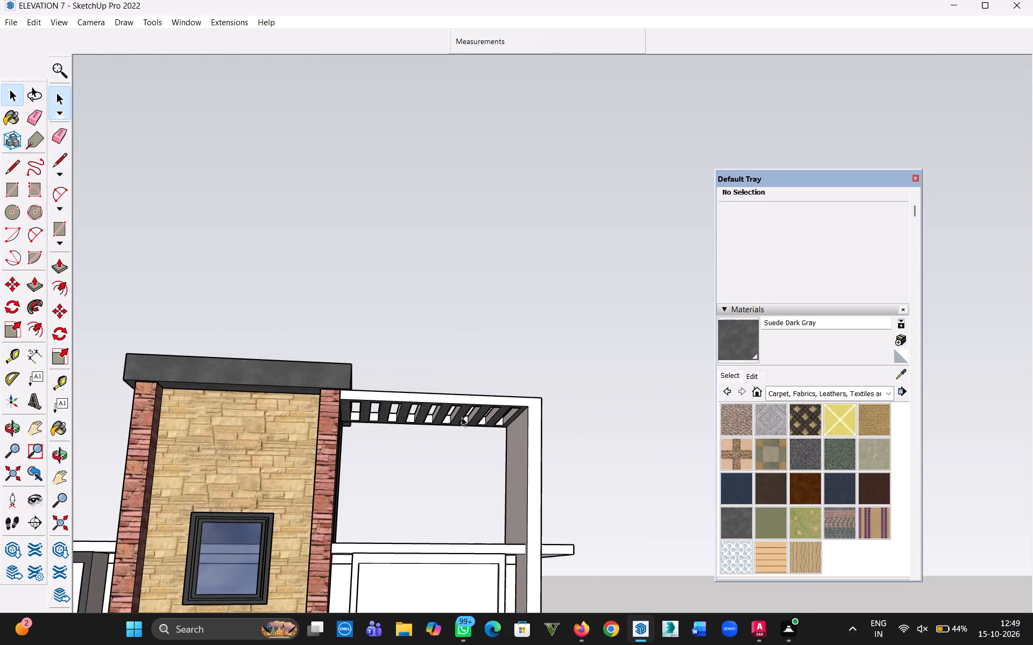
Paint the inner side face of the rooftop pergola's upright wall with Tile Canvas from the Tile collection.
scroll(451, 436, down, 4)
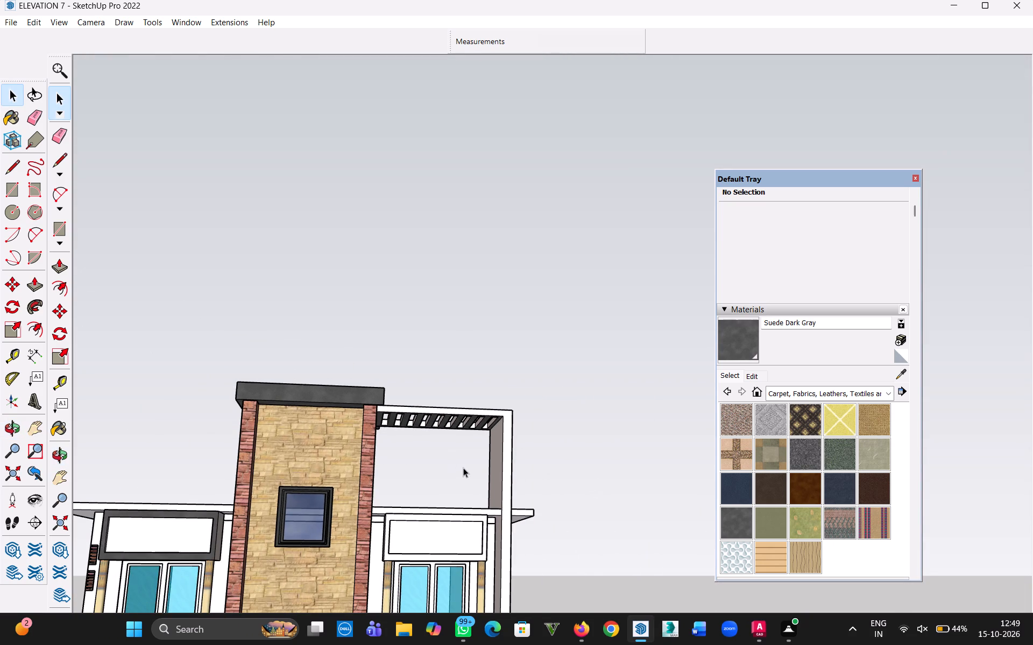
middle_drag(371, 436, 538, 464)
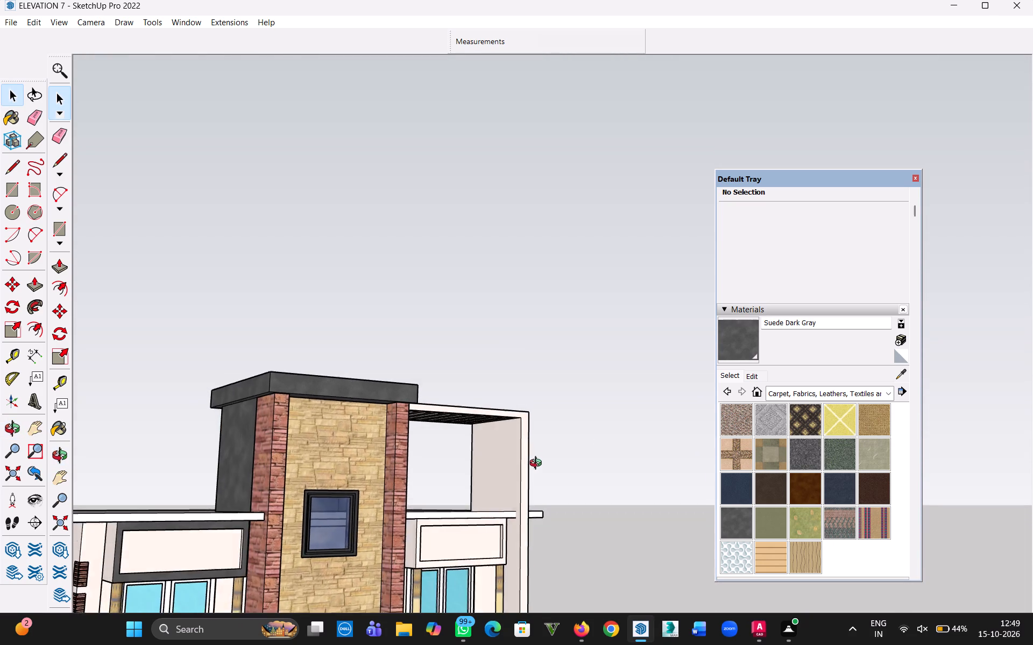
middle_drag(538, 464, 549, 469)
scroll(534, 460, up, 1)
click(12, 99)
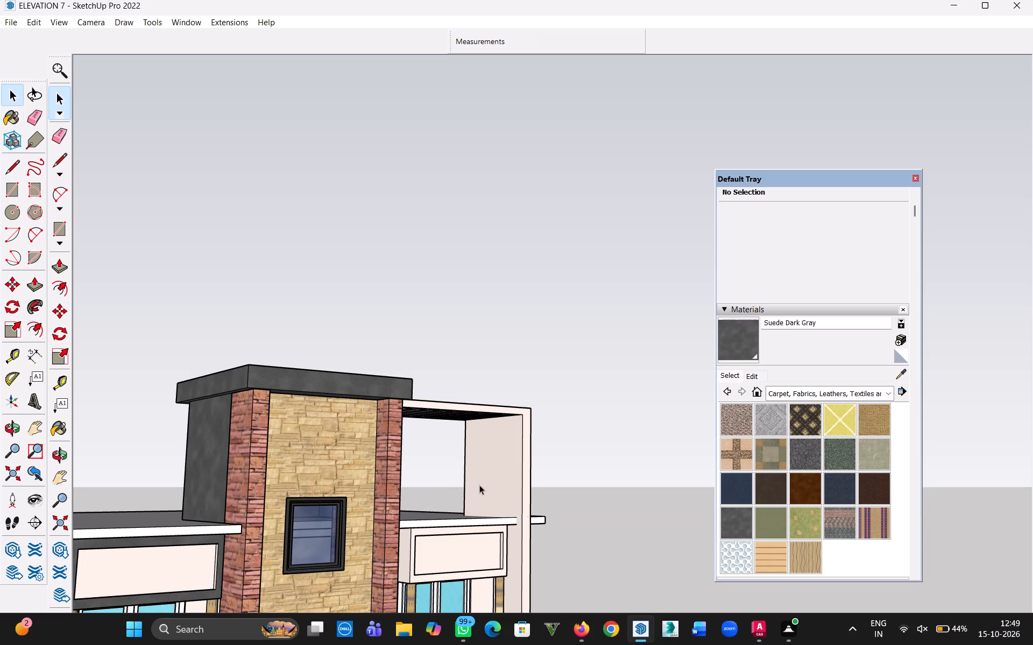
click(526, 508)
triple_click(500, 490)
click(500, 490)
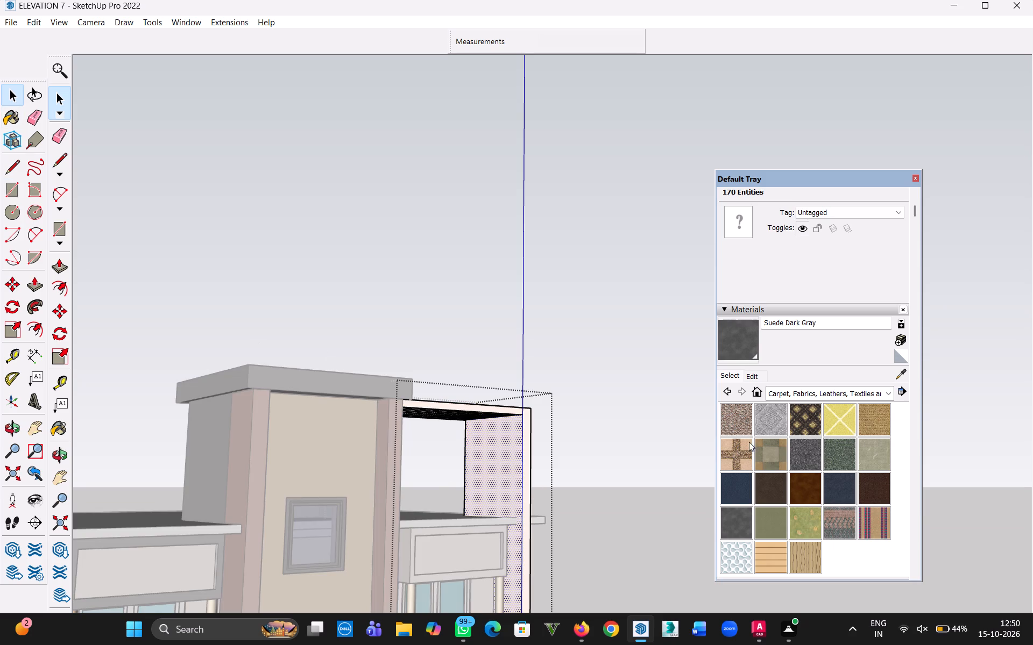
click(847, 400)
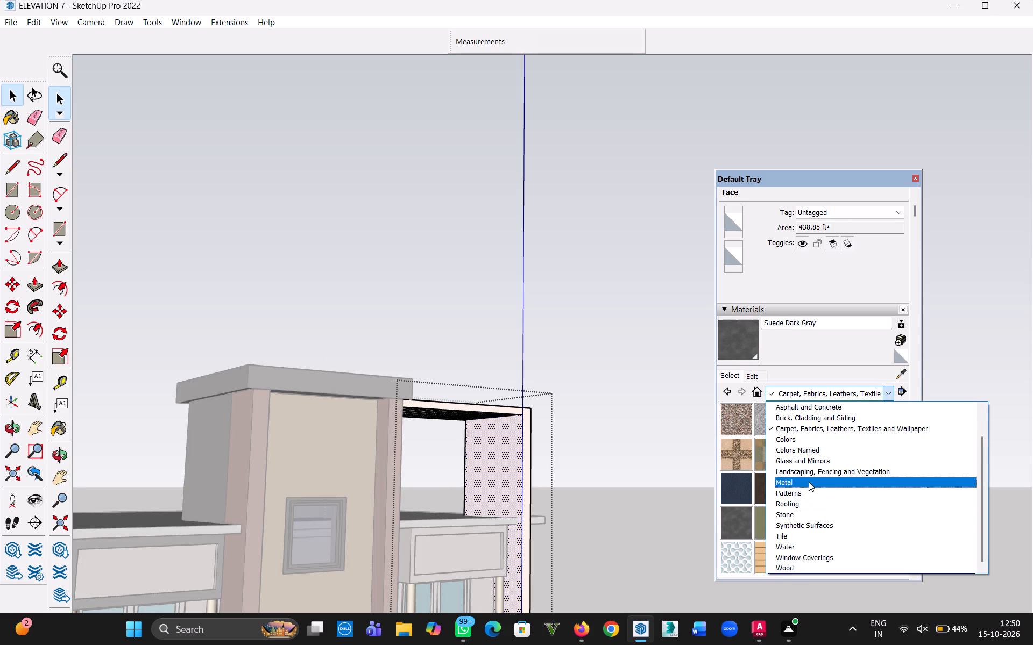
click(818, 537)
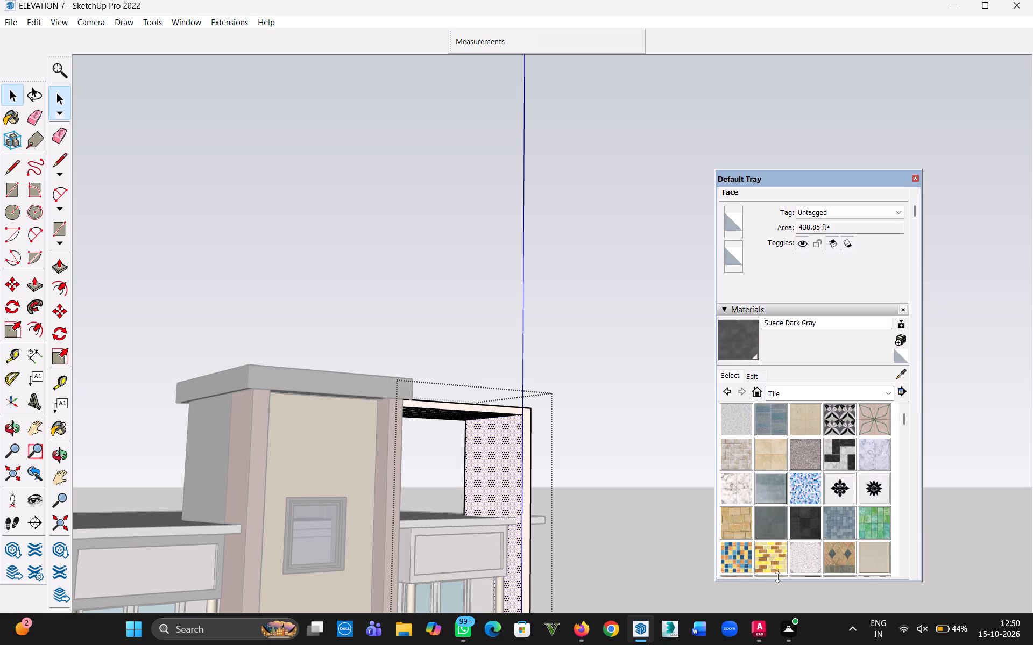
click(867, 561)
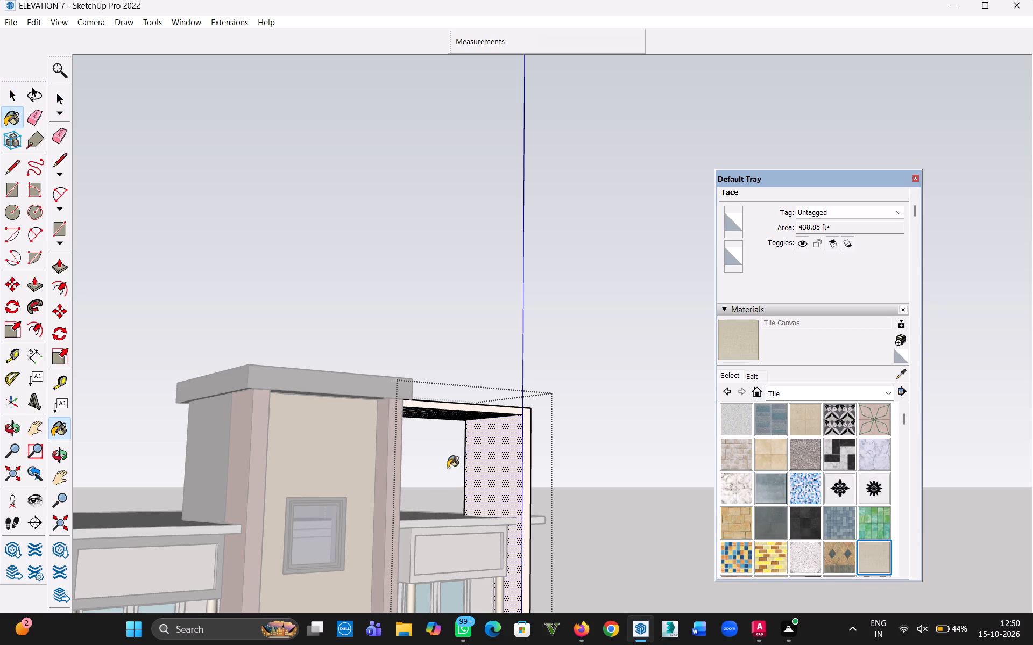
click(483, 481)
Paint the pergola's front frame face and the outer side face of its upright wall with Tile Canvas.
middle_drag(584, 488, 540, 494)
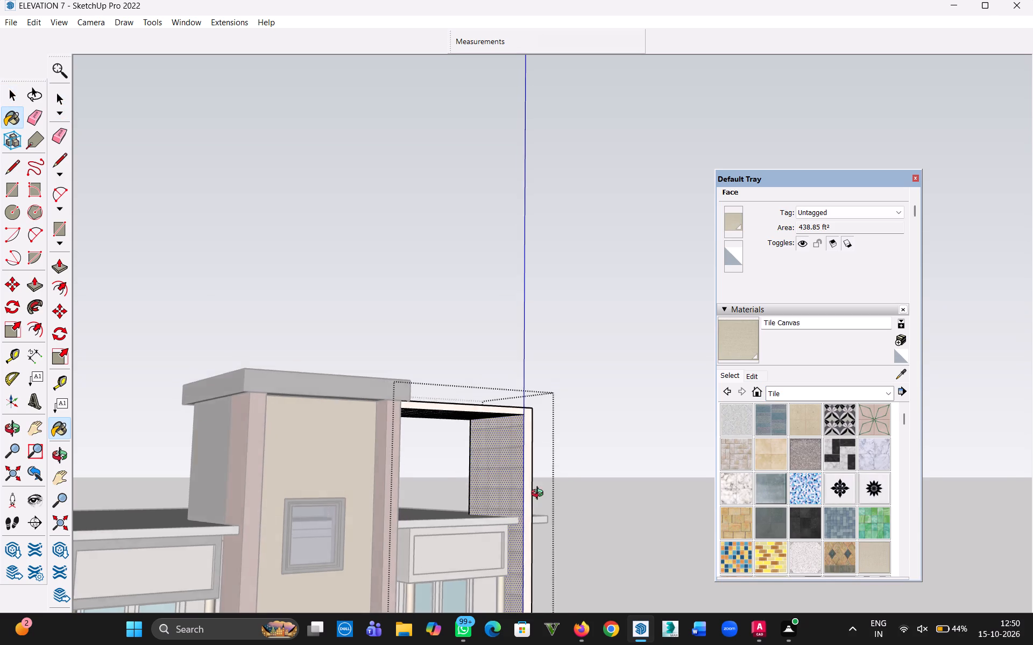
middle_drag(540, 494, 190, 491)
scroll(582, 505, up, 9)
click(550, 485)
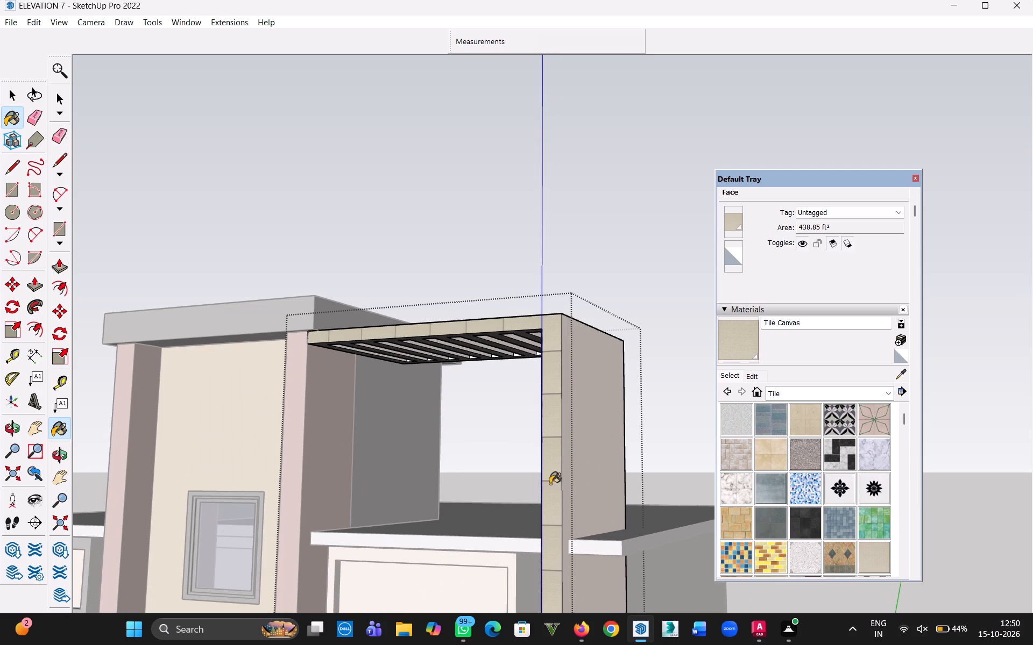
click(581, 483)
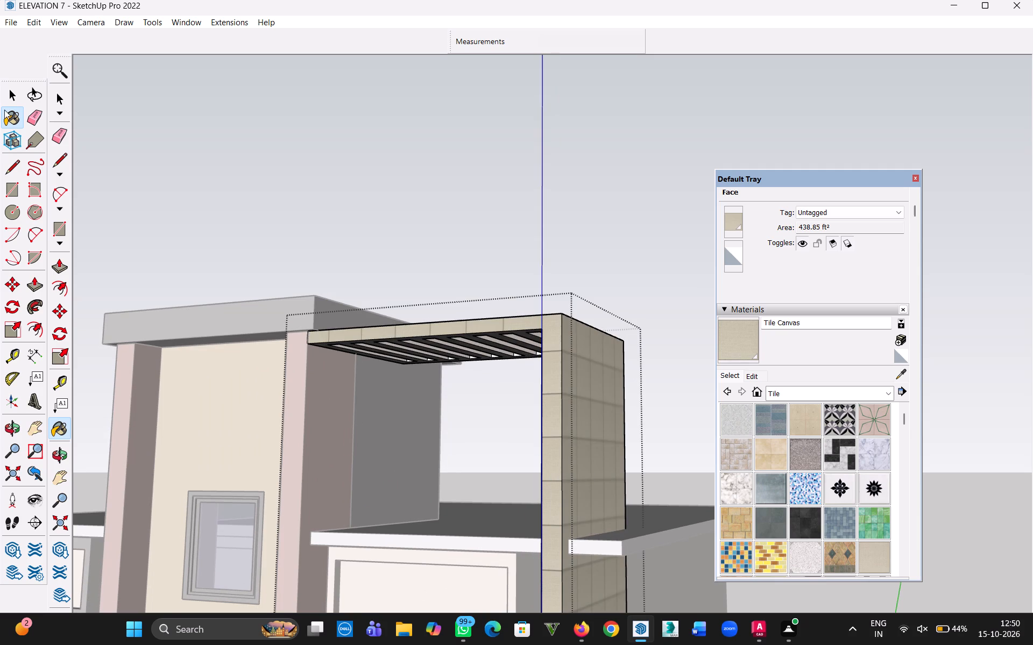
click(12, 102)
click(335, 169)
Select the whole pergola group from the rear and paint it Tile Canvas to cover its remaining unpainted faces.
middle_drag(491, 225, 427, 492)
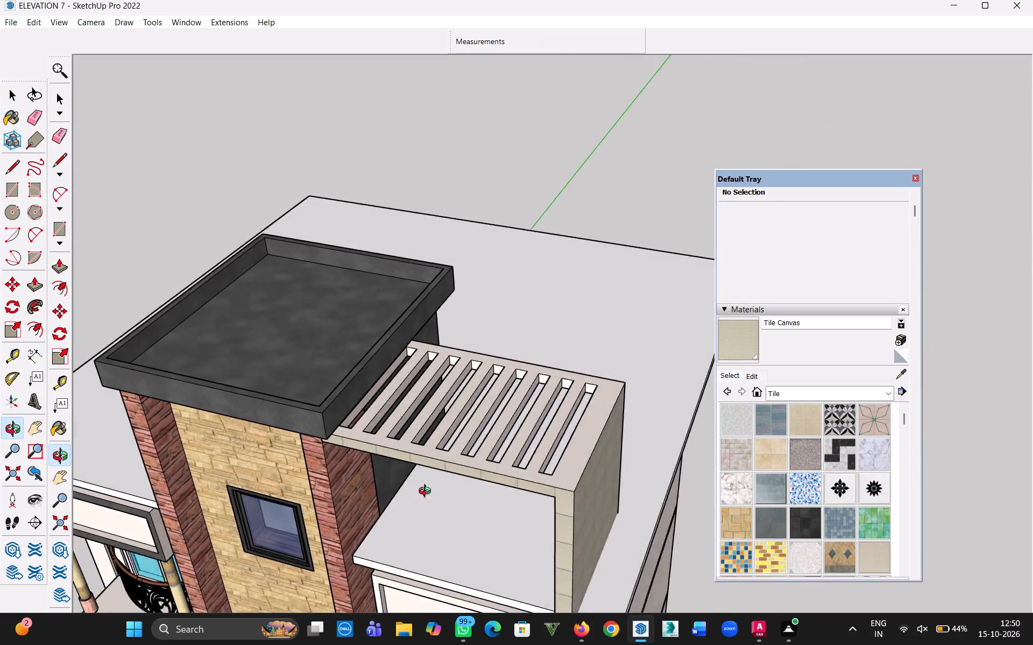
middle_drag(427, 492, 0, 326)
middle_drag(747, 456, 679, 463)
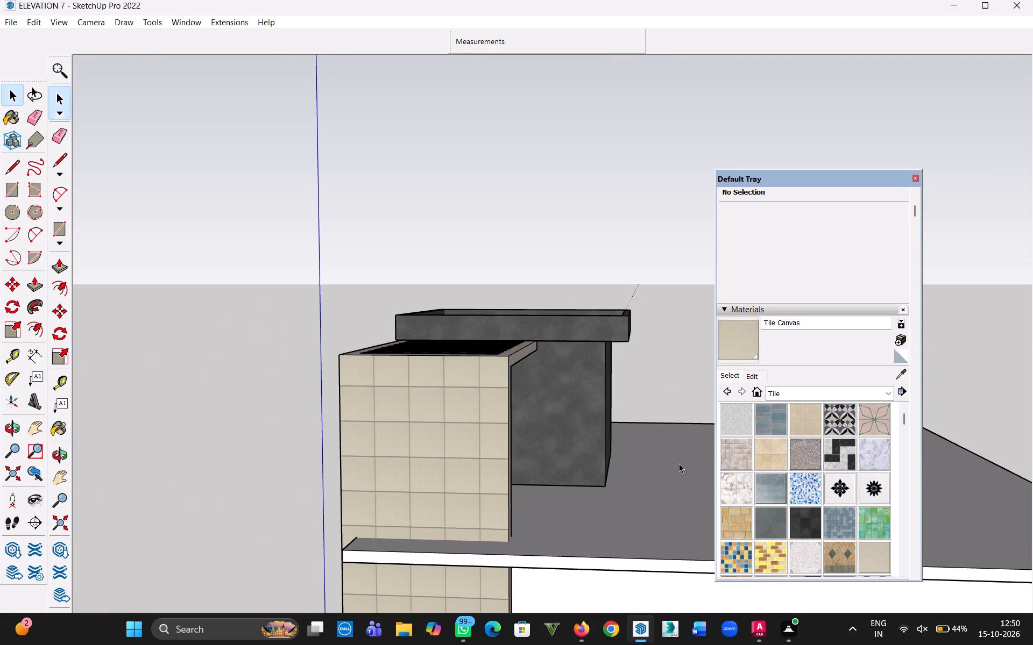
middle_drag(679, 463, 674, 463)
middle_drag(666, 440, 493, 456)
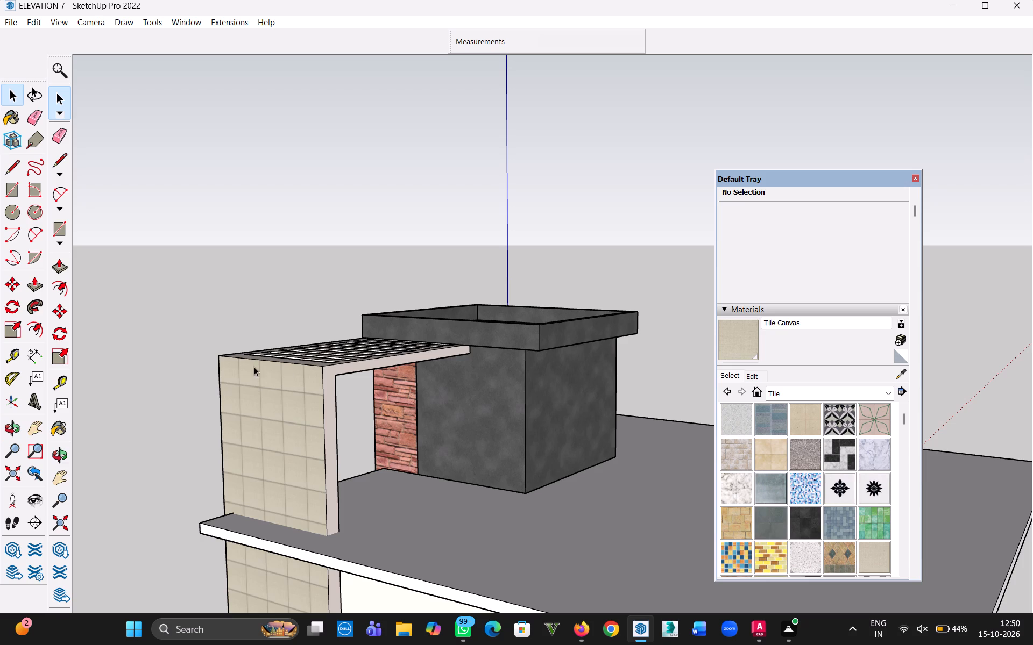
double_click(299, 446)
key(b)
click(329, 439)
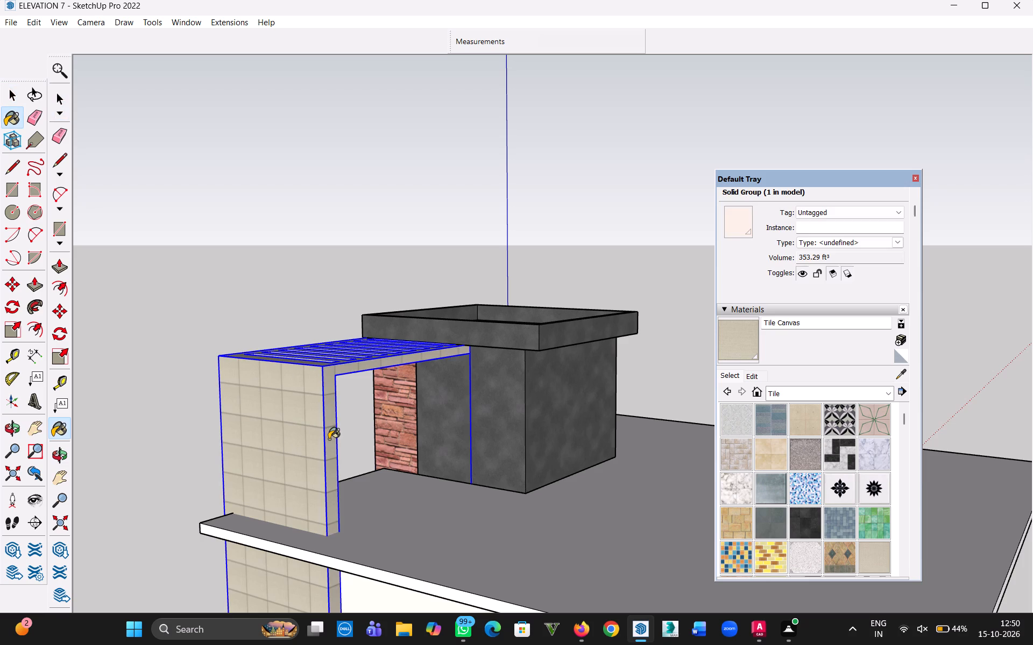
middle_drag(282, 411, 741, 350)
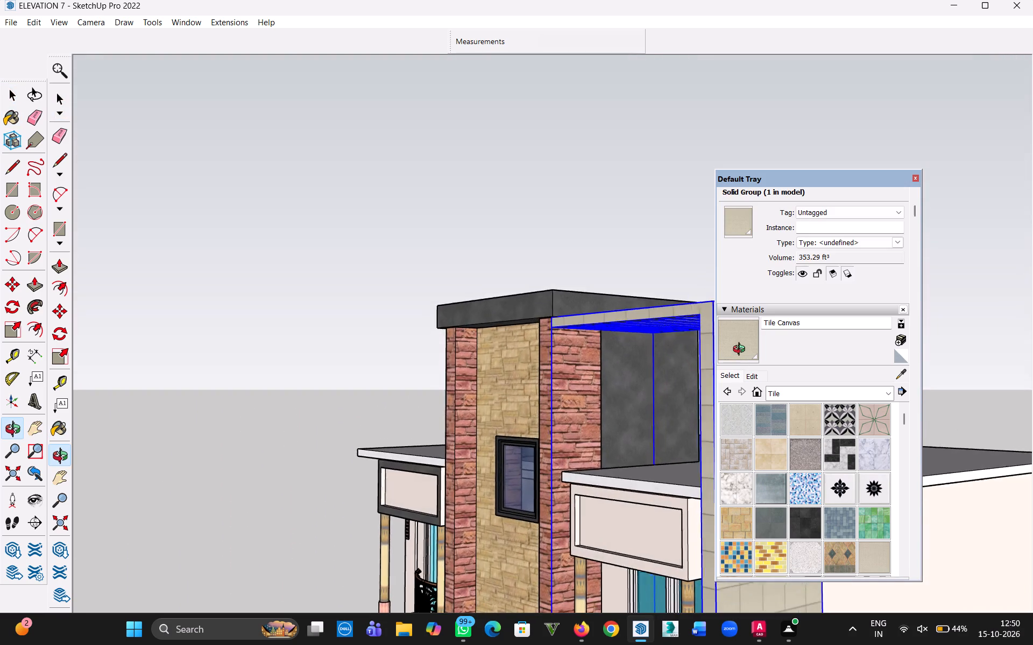
middle_drag(741, 350, 742, 340)
middle_drag(744, 335, 745, 289)
click(13, 94)
click(257, 154)
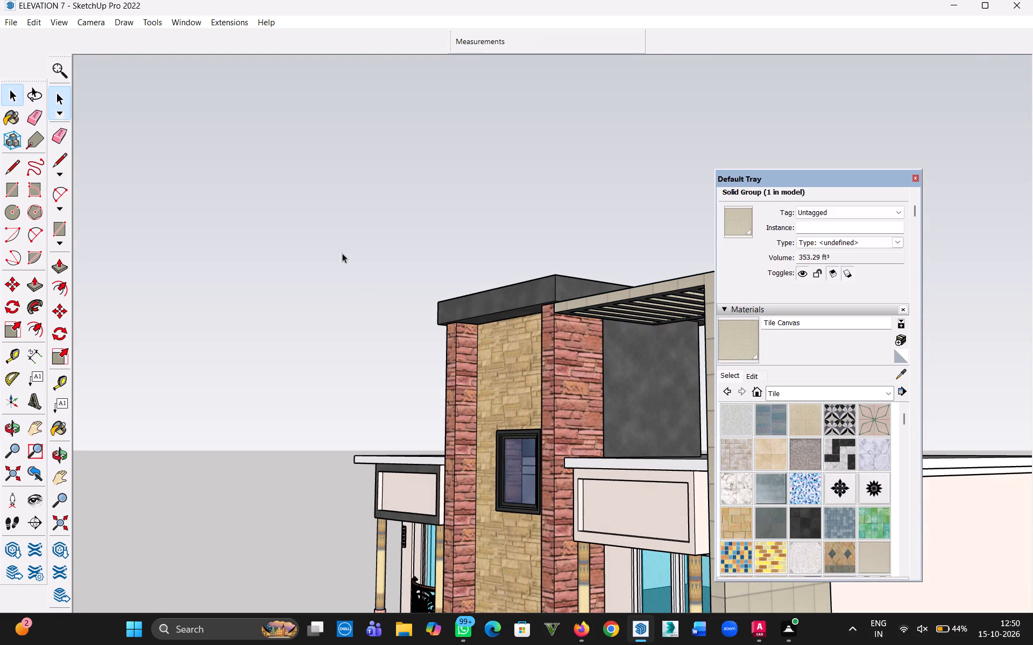
Examine the painted facade from the tower cap and pergola down to the entrance, checking which balcony parapet frames are still unpainted.
middle_drag(493, 412, 585, 183)
middle_drag(583, 176, 665, 269)
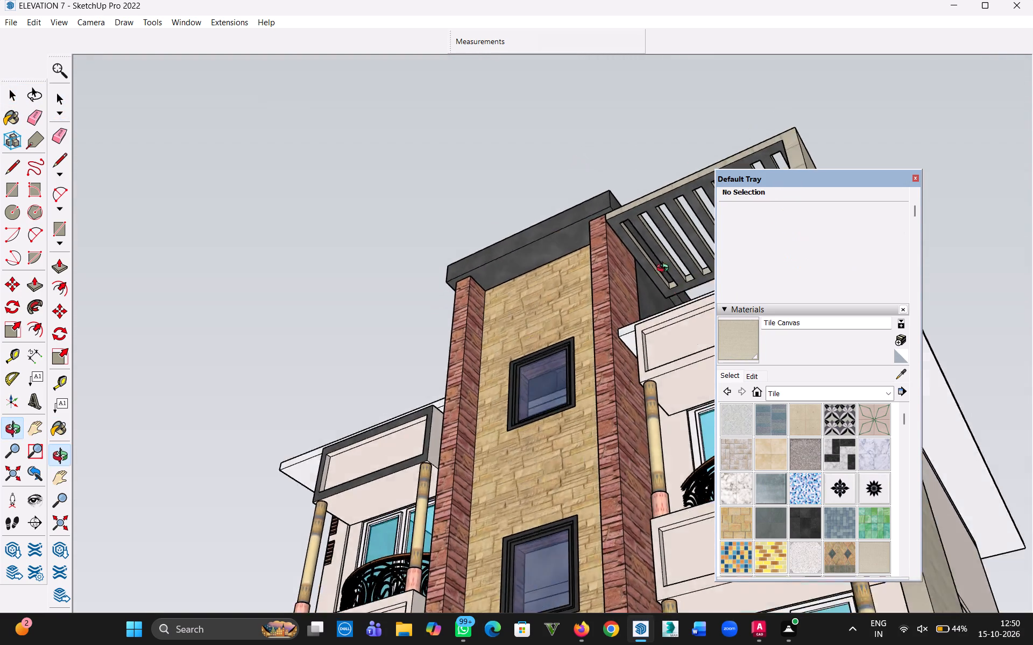
middle_drag(665, 269, 746, 393)
scroll(701, 462, down, 11)
key(h)
drag(606, 471, 305, 442)
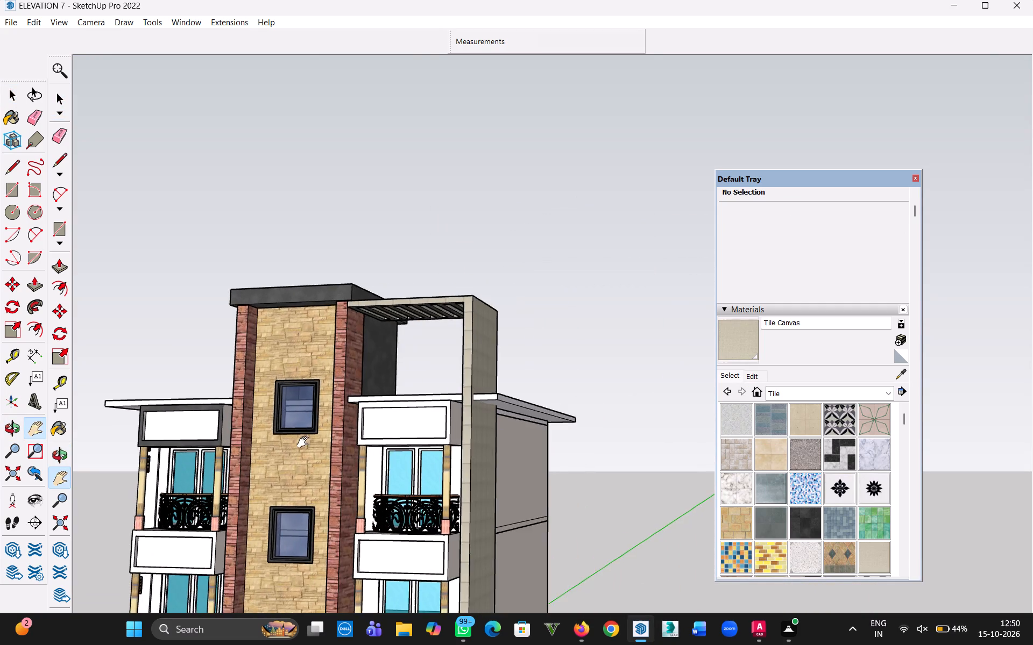
drag(305, 442, 426, 334)
middle_drag(433, 481, 639, 496)
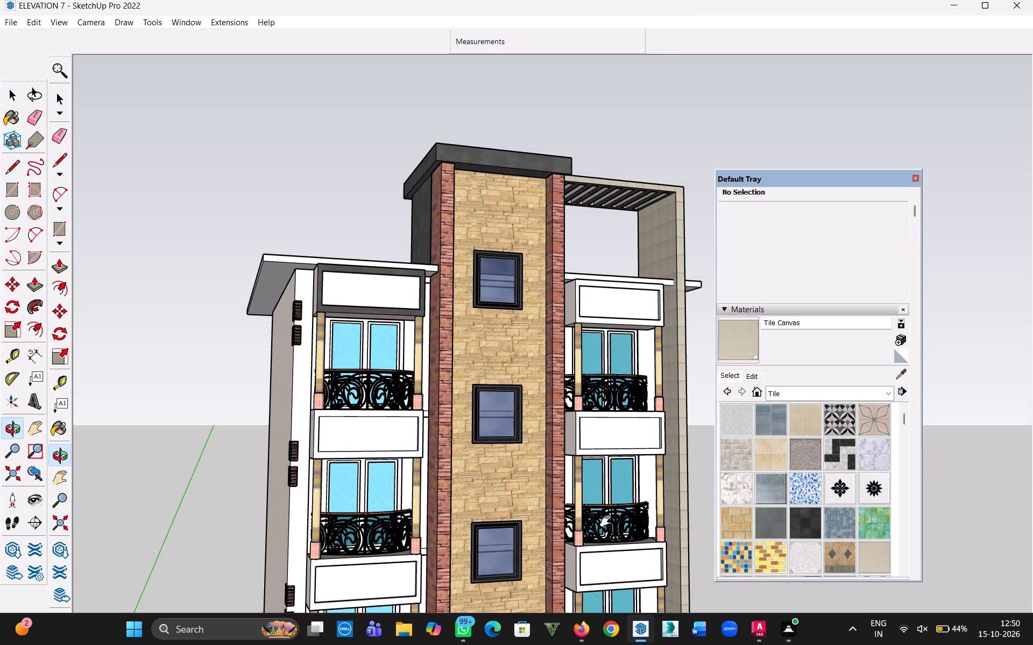
key(h)
drag(560, 551, 518, 305)
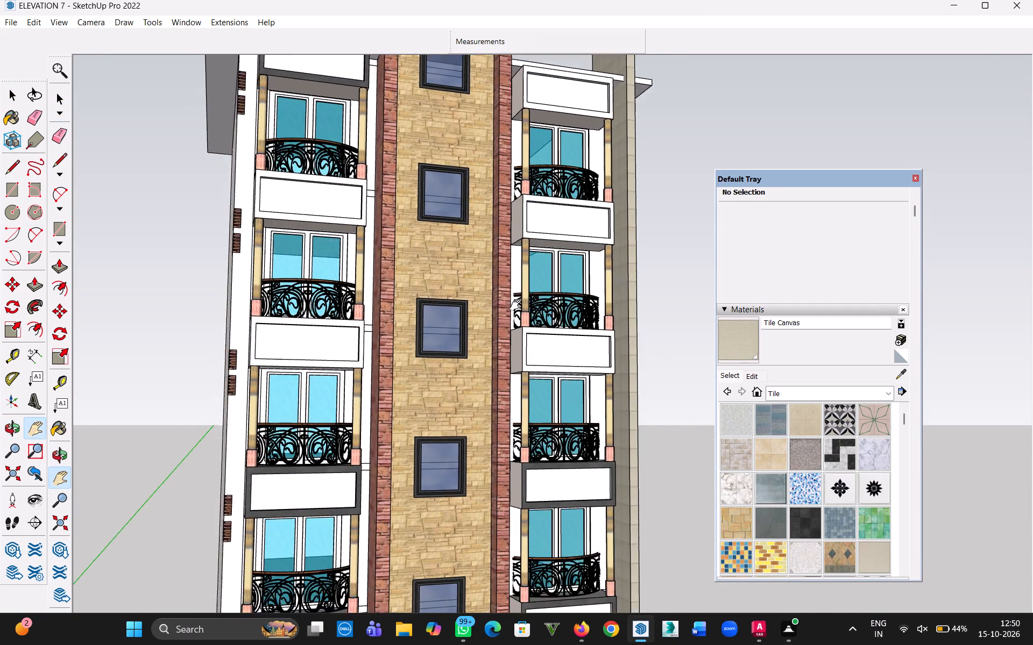
drag(518, 305, 520, 197)
scroll(530, 274, down, 3)
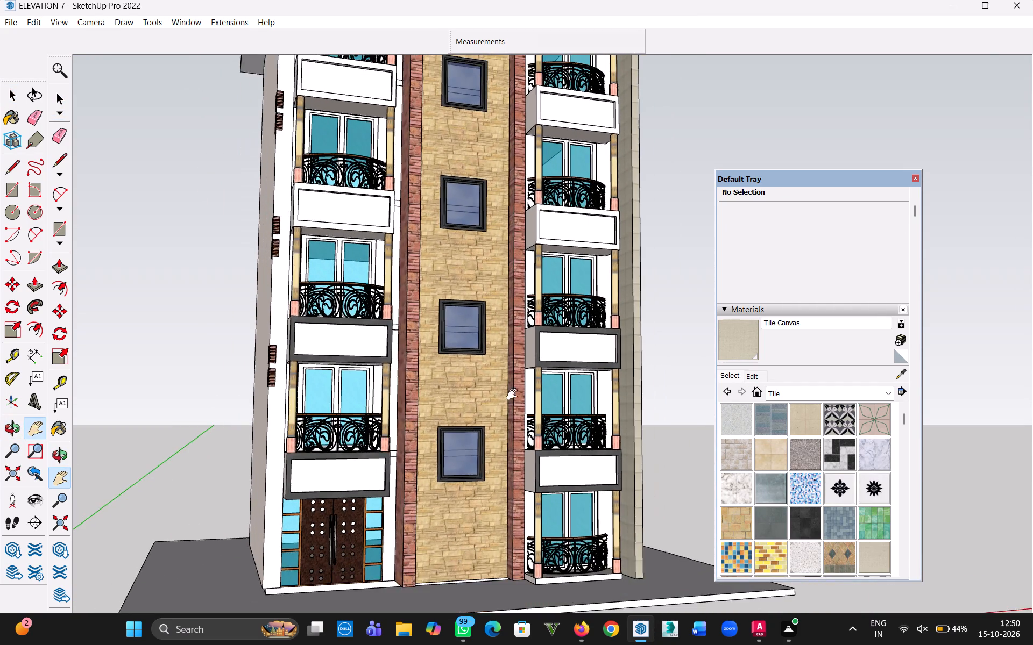
middle_drag(501, 410, 562, 534)
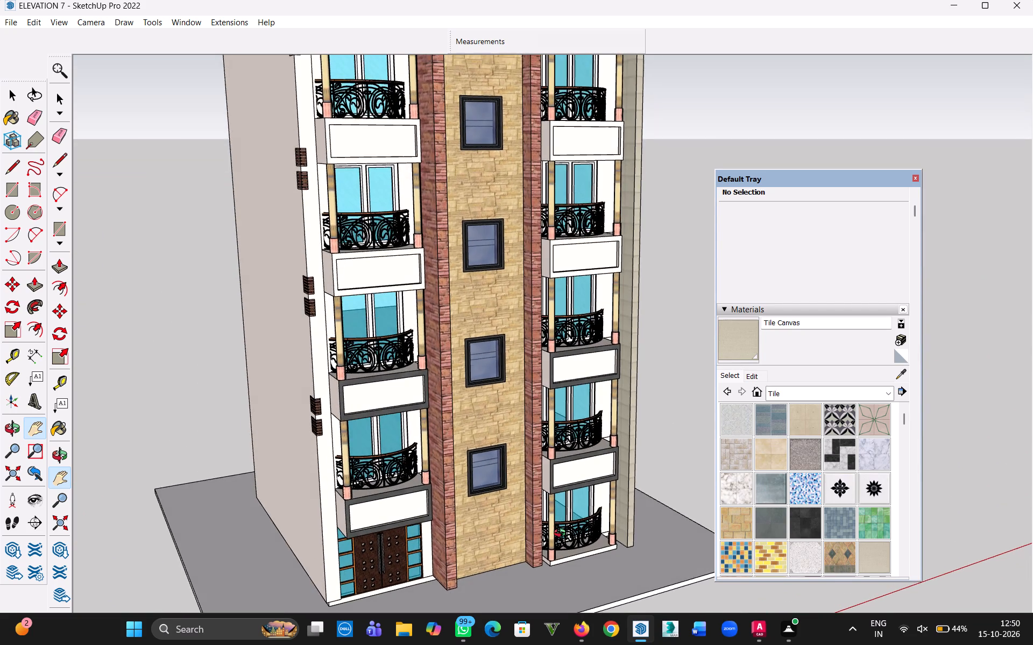
middle_drag(562, 534, 567, 555)
scroll(419, 377, down, 5)
scroll(421, 306, down, 3)
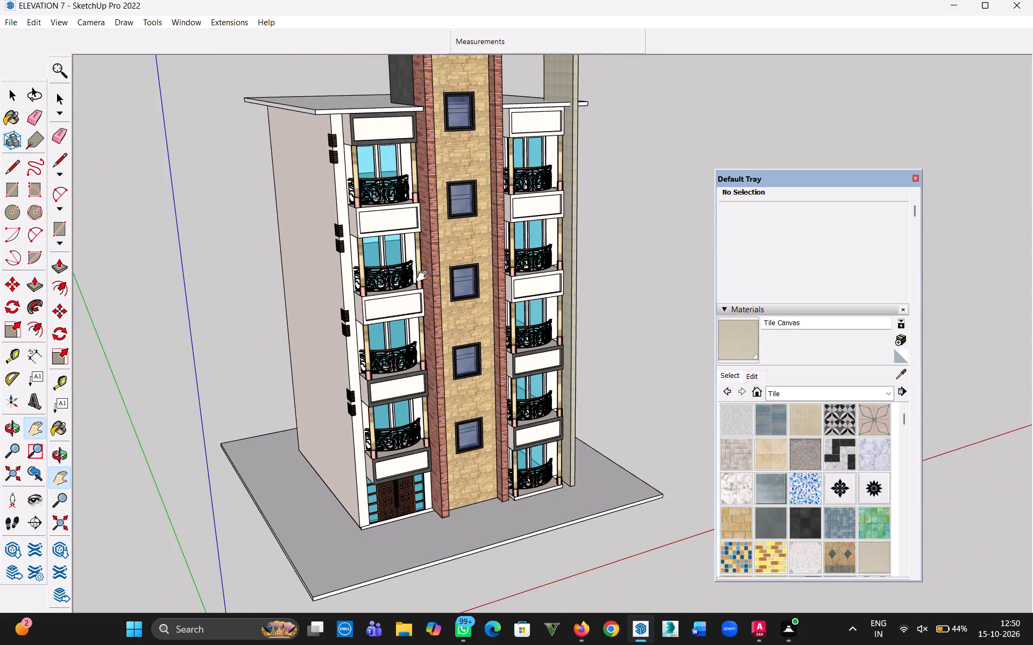
Sample Suede Dark Gray from the opposite top parapet and paint the front frame face of the pergola-side top parapet with it.
scroll(461, 37, up, 16)
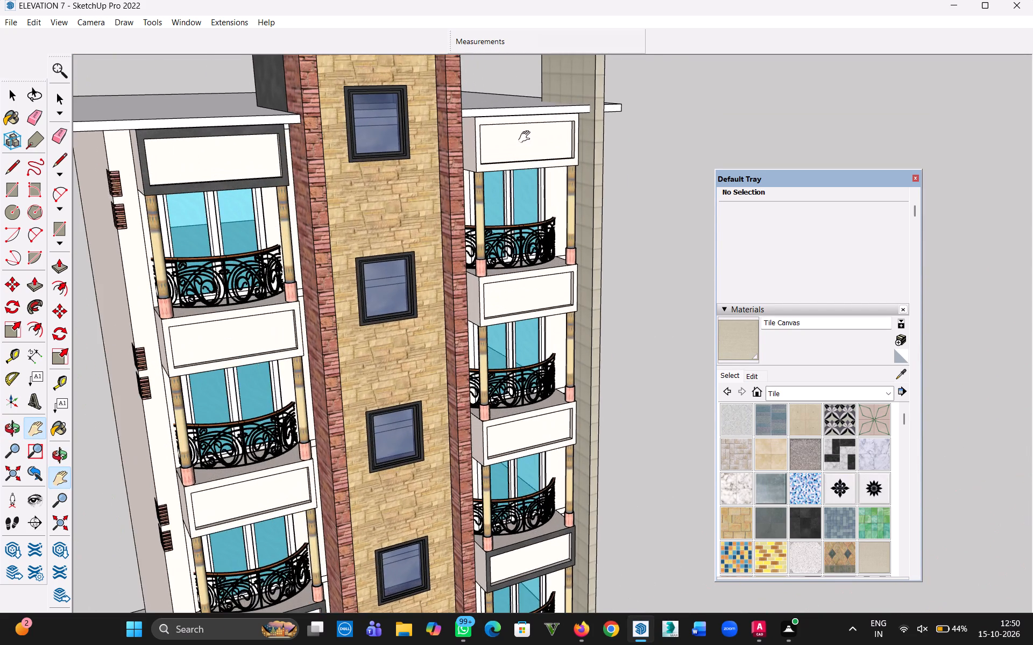
scroll(527, 137, up, 4)
click(17, 96)
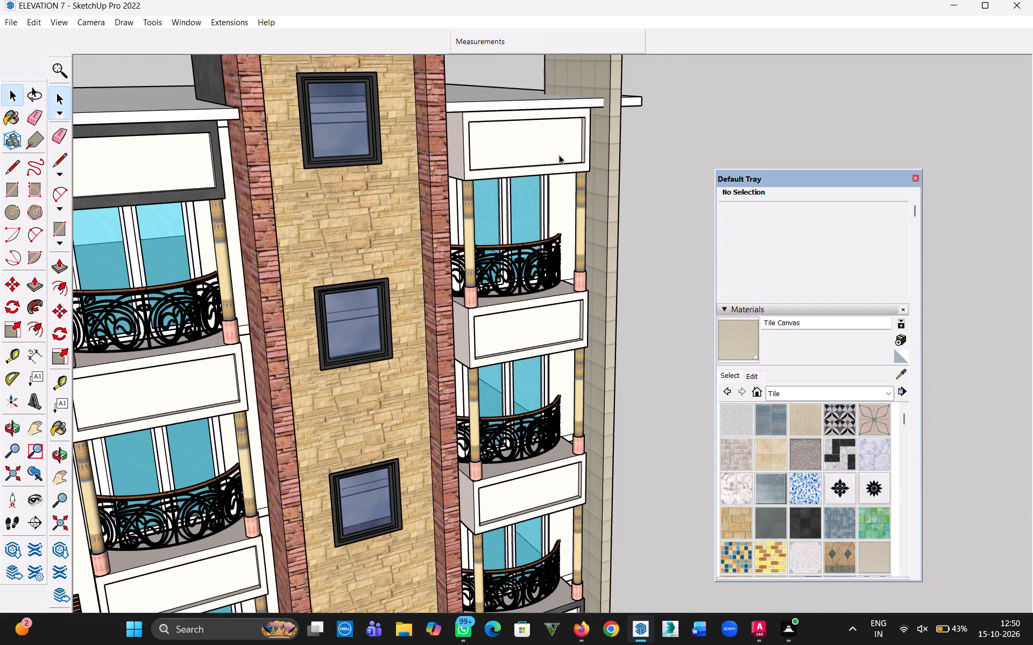
triple_click(559, 155)
click(541, 169)
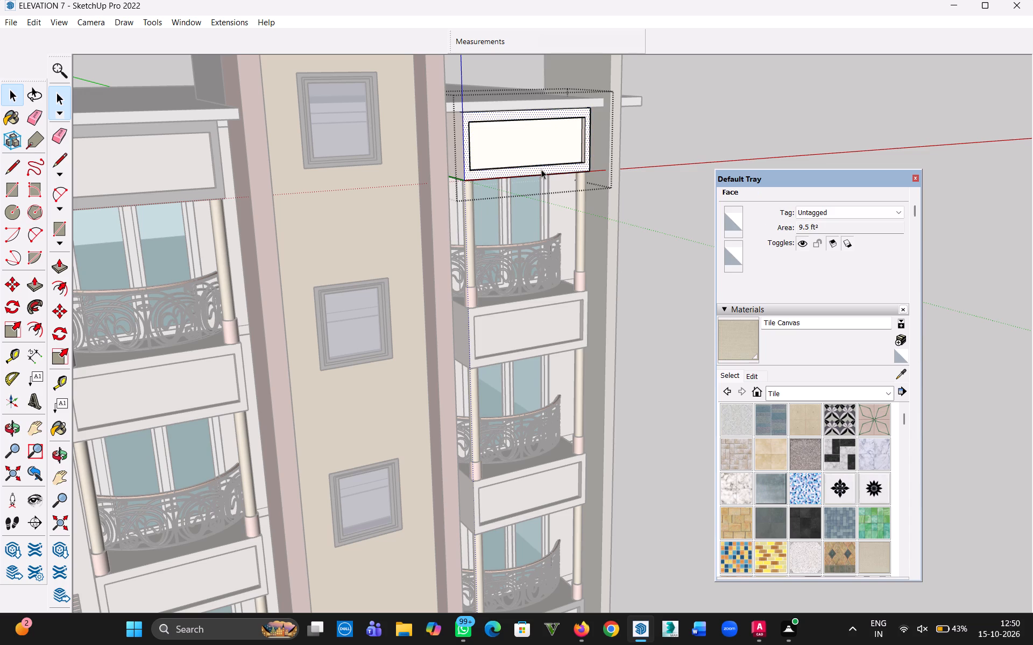
key(b)
click(544, 169)
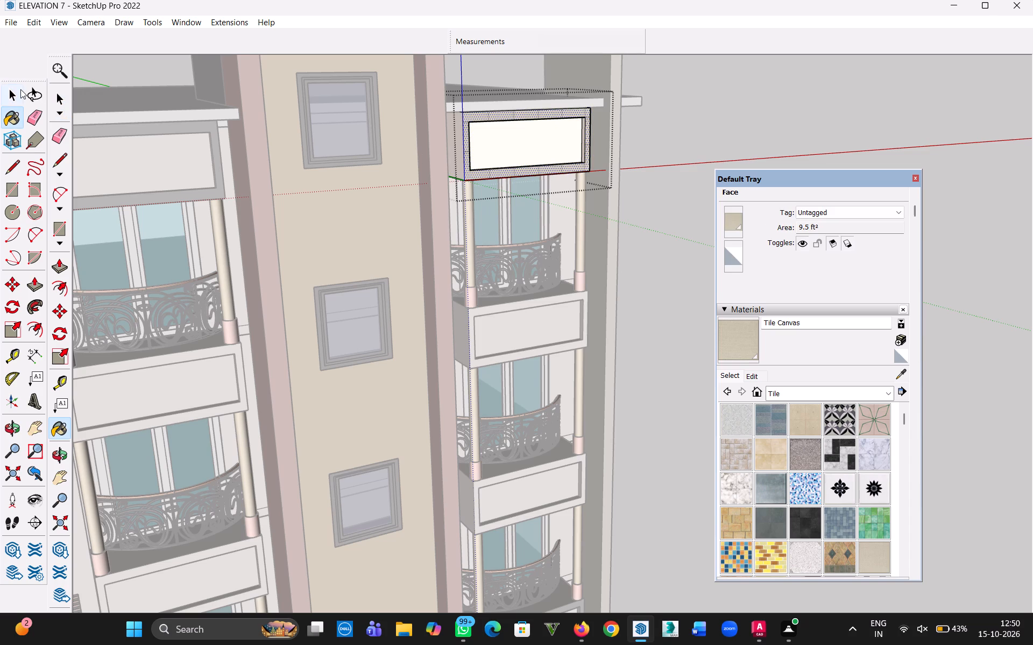
click(900, 374)
click(154, 199)
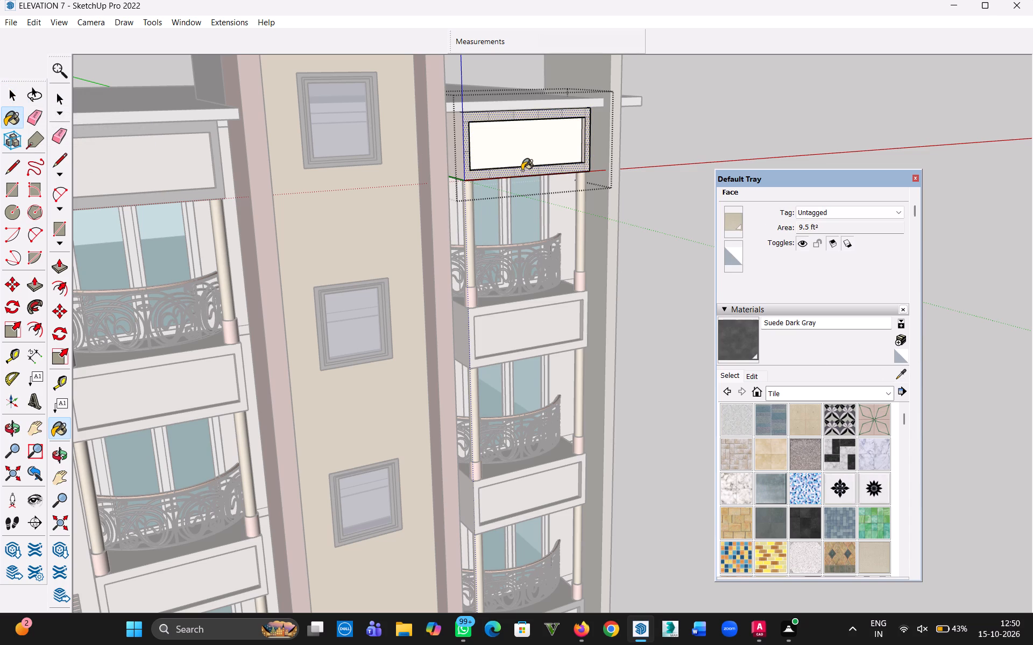
click(522, 170)
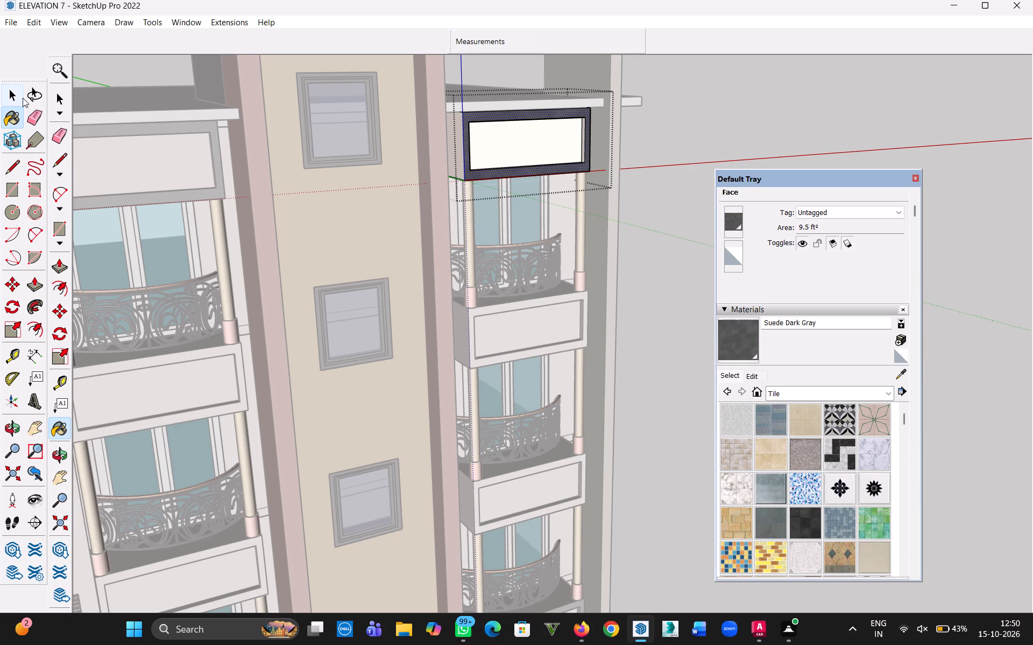
Paint the front frame face of the pergola-side balcony parapet directly below the top one Suede Dark Gray.
click(12, 96)
click(545, 356)
triple_click(541, 352)
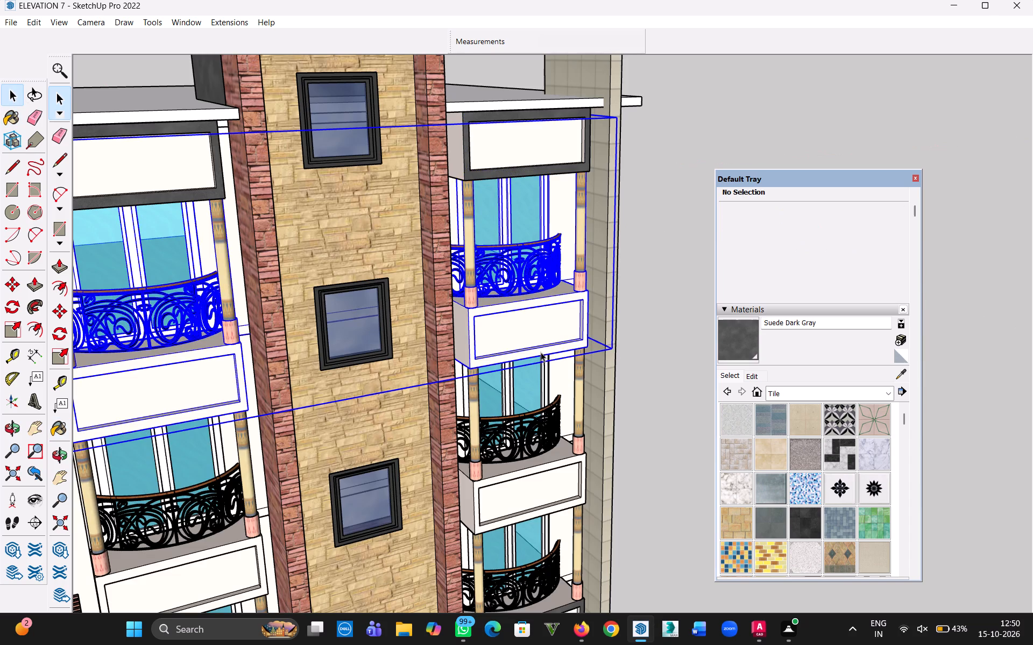
double_click(541, 352)
double_click(536, 350)
click(536, 350)
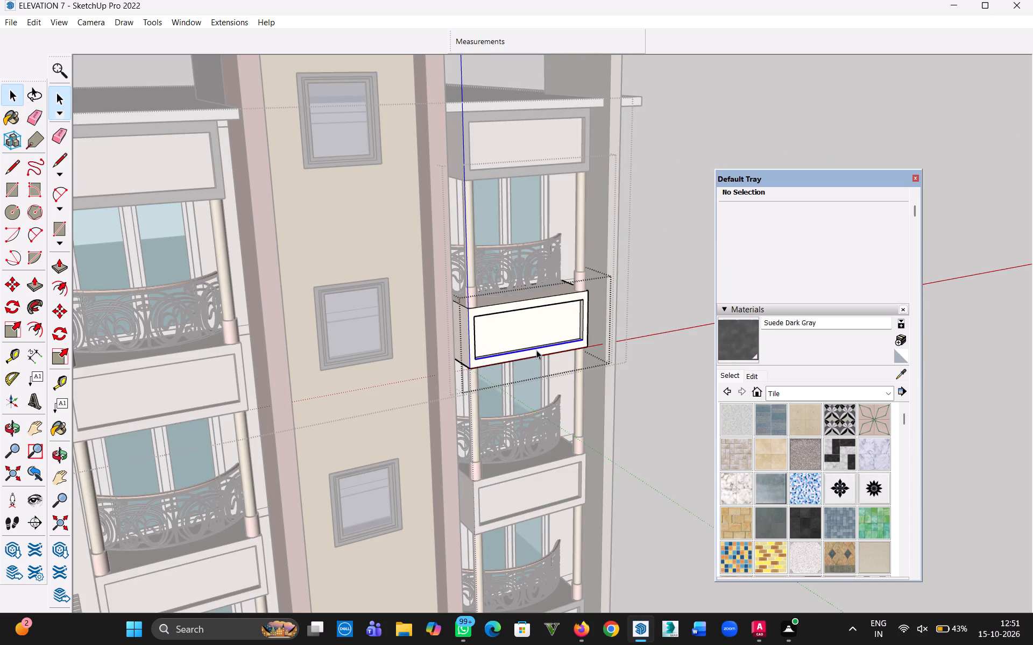
click(539, 352)
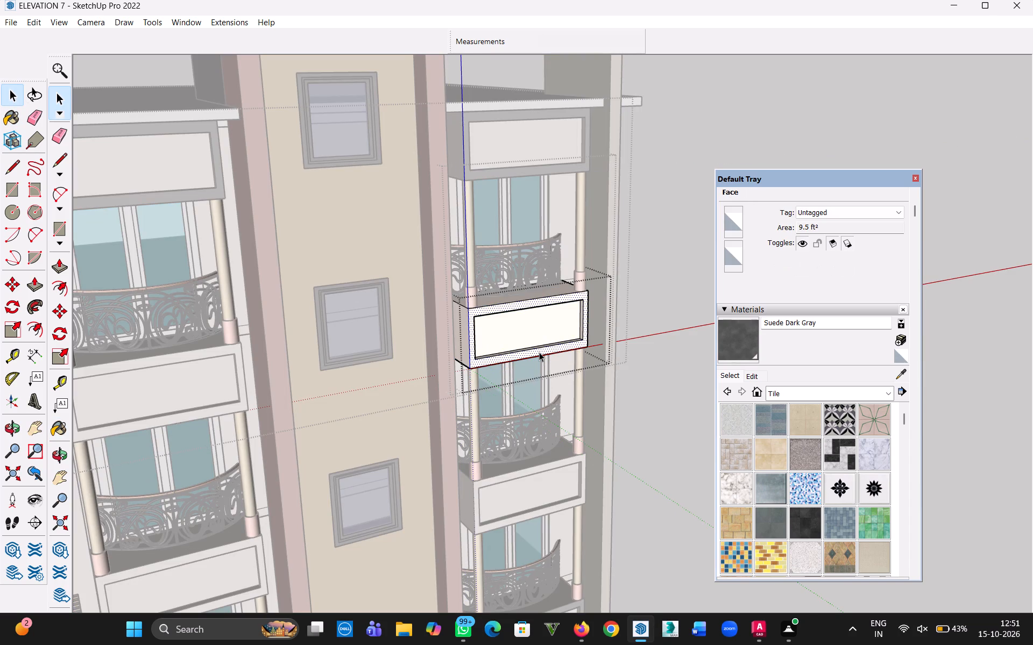
key(b)
click(539, 351)
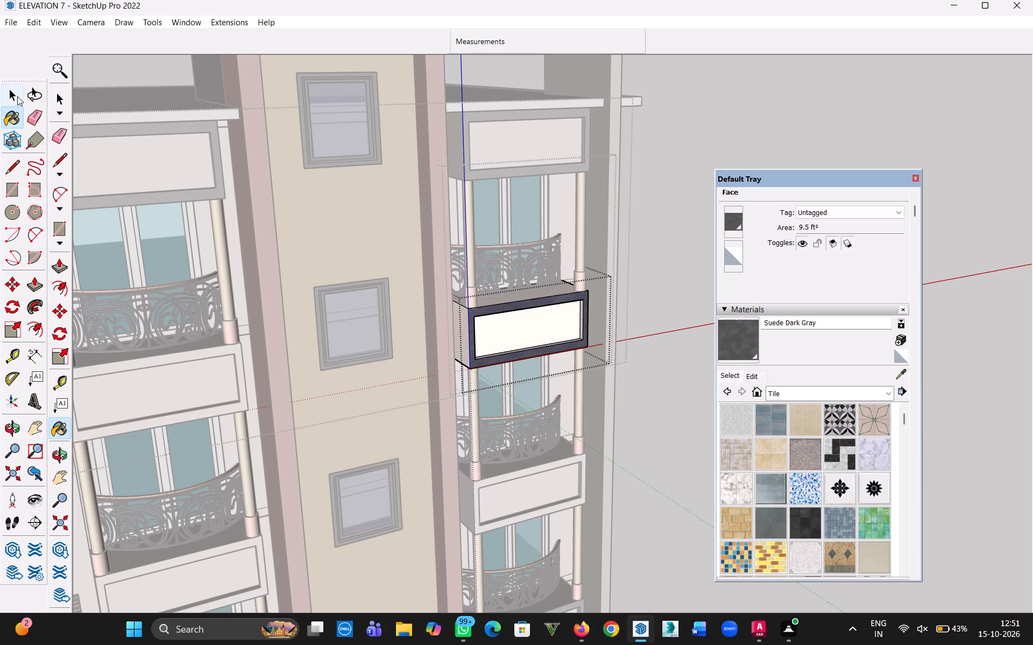
Paint the front frame face of the second balcony parapet from the top, on the side opposite the pergola, Suede Dark Gray.
click(17, 96)
click(173, 375)
triple_click(175, 385)
triple_click(175, 385)
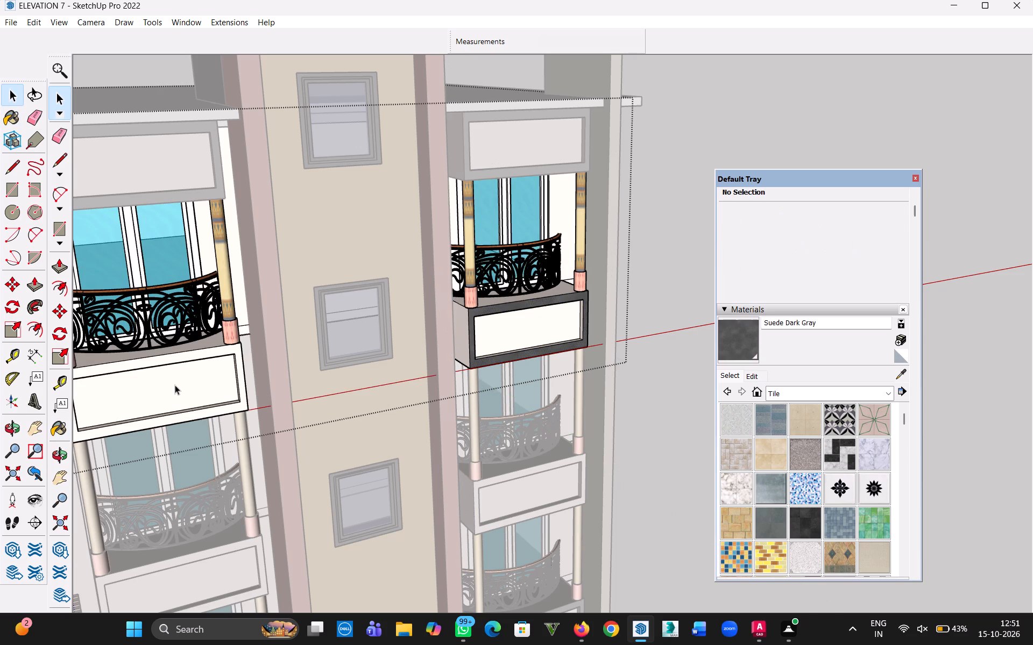
click(175, 385)
click(193, 414)
key(b)
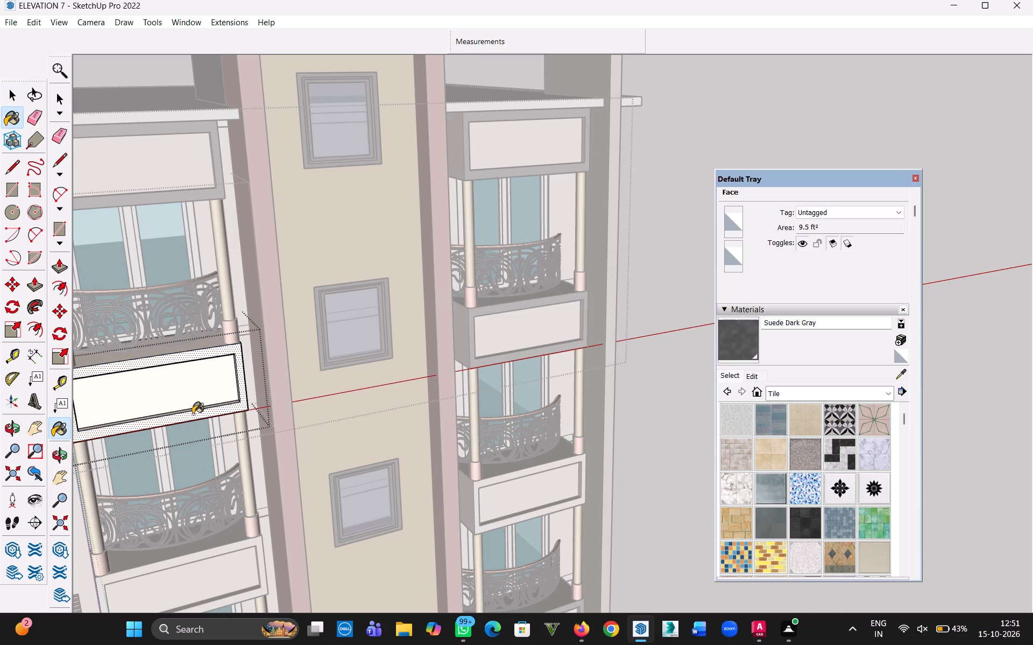
click(193, 414)
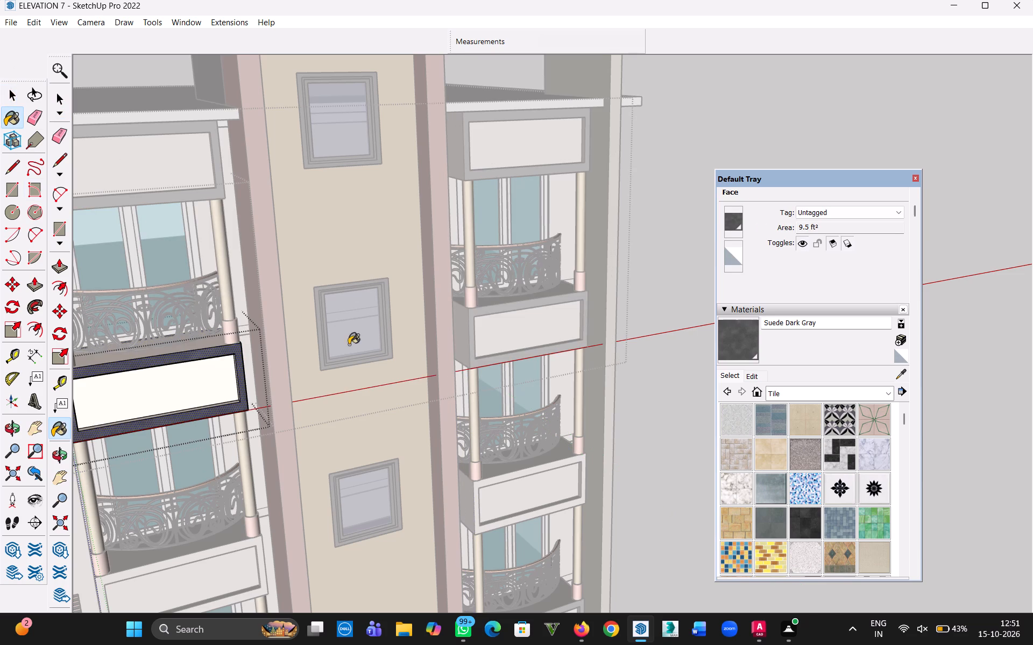
key(Escape)
click(15, 94)
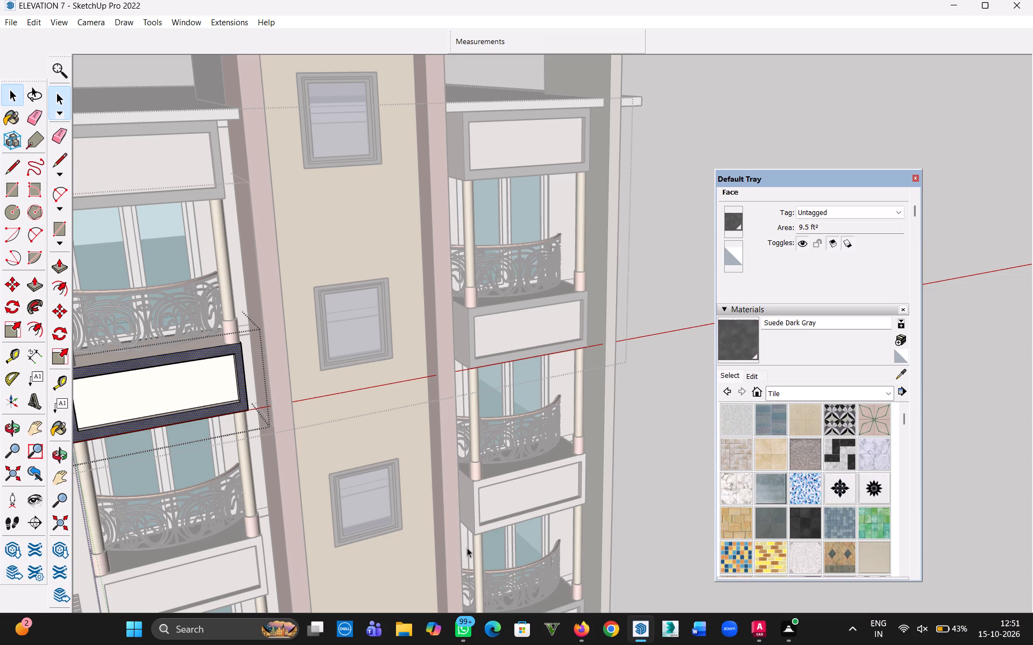
Paint the front frame face of the pergola-side balcony parapet third from the top Suede Dark Gray.
key(h)
drag(463, 505, 468, 501)
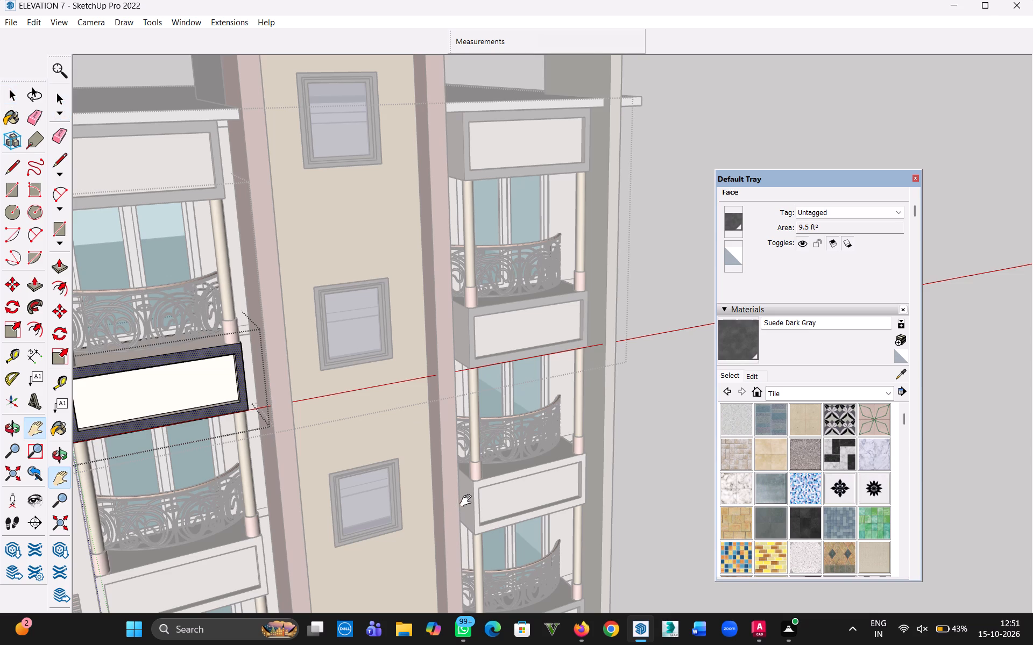
drag(468, 501, 516, 210)
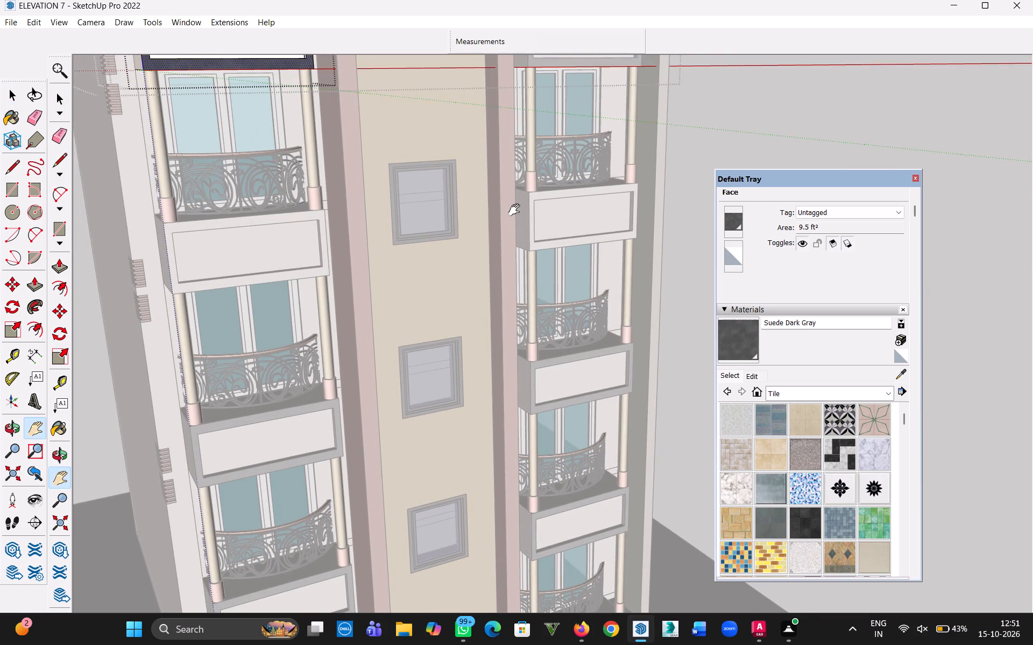
drag(516, 210, 514, 203)
key(Escape)
click(550, 199)
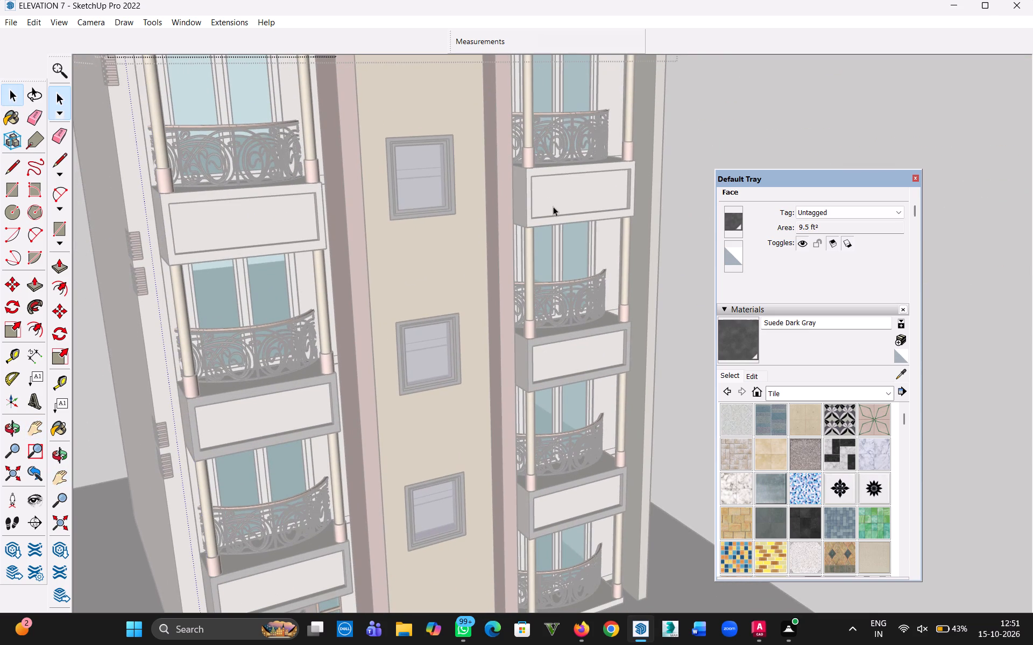
triple_click(553, 207)
double_click(553, 207)
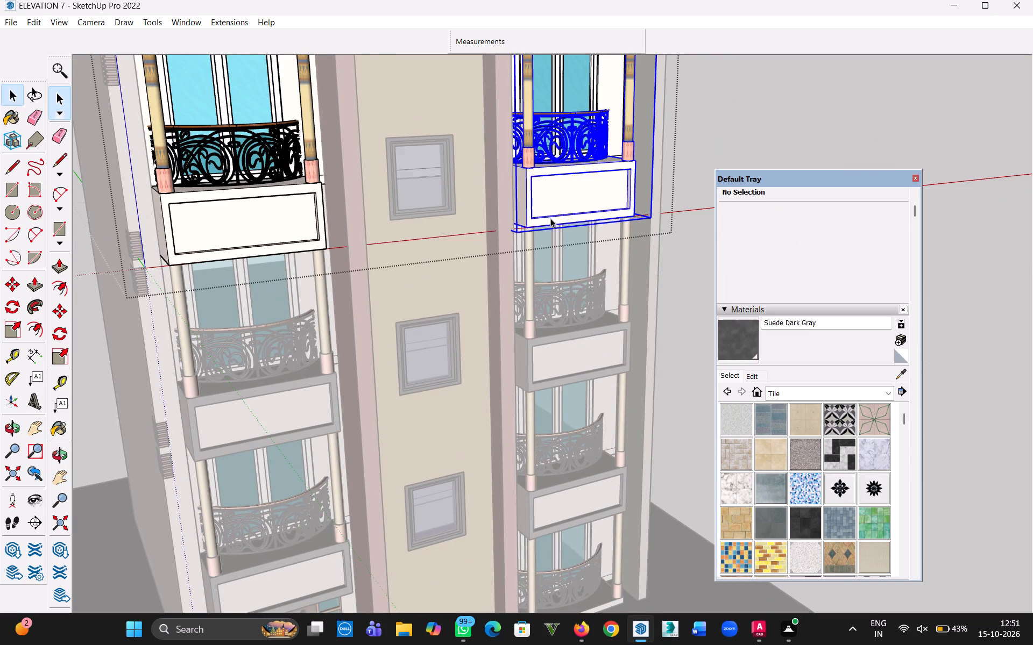
click(550, 219)
scroll(550, 219, up, 4)
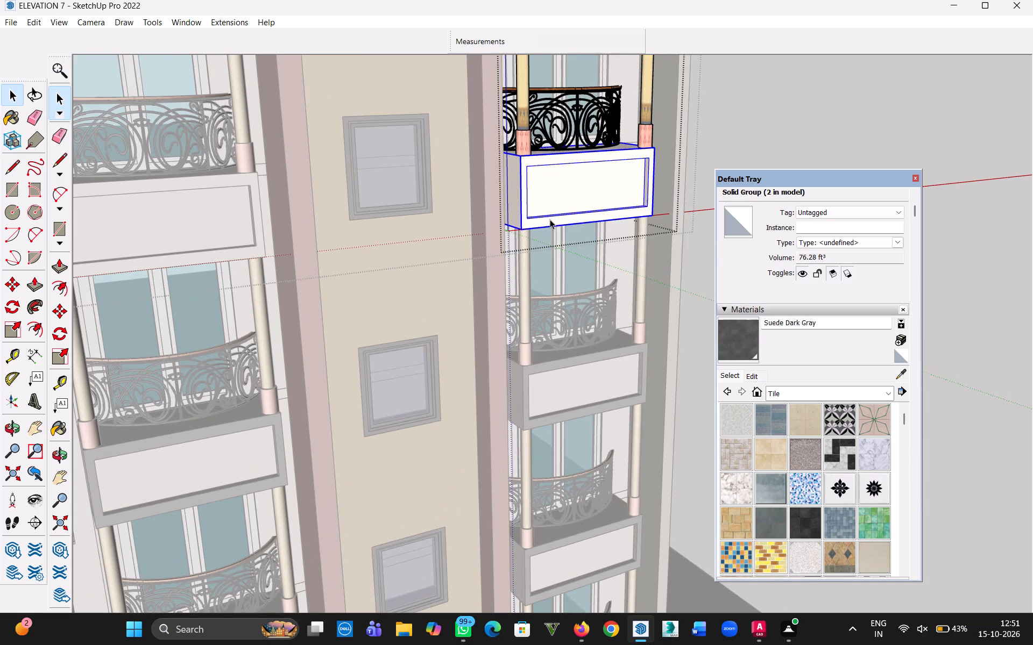
double_click(550, 220)
click(550, 220)
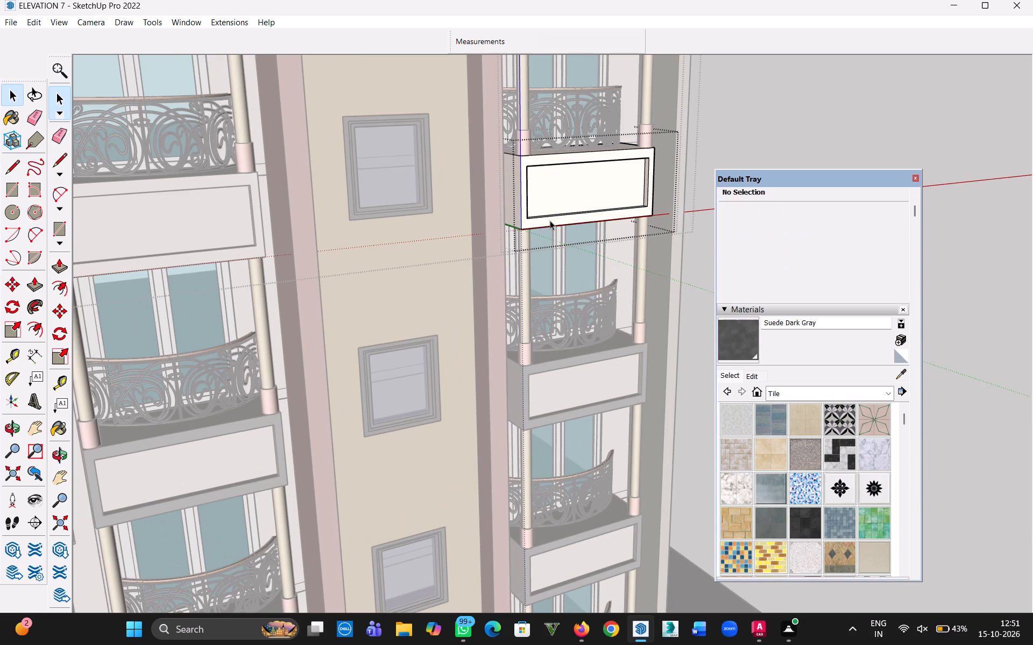
key(b)
click(550, 220)
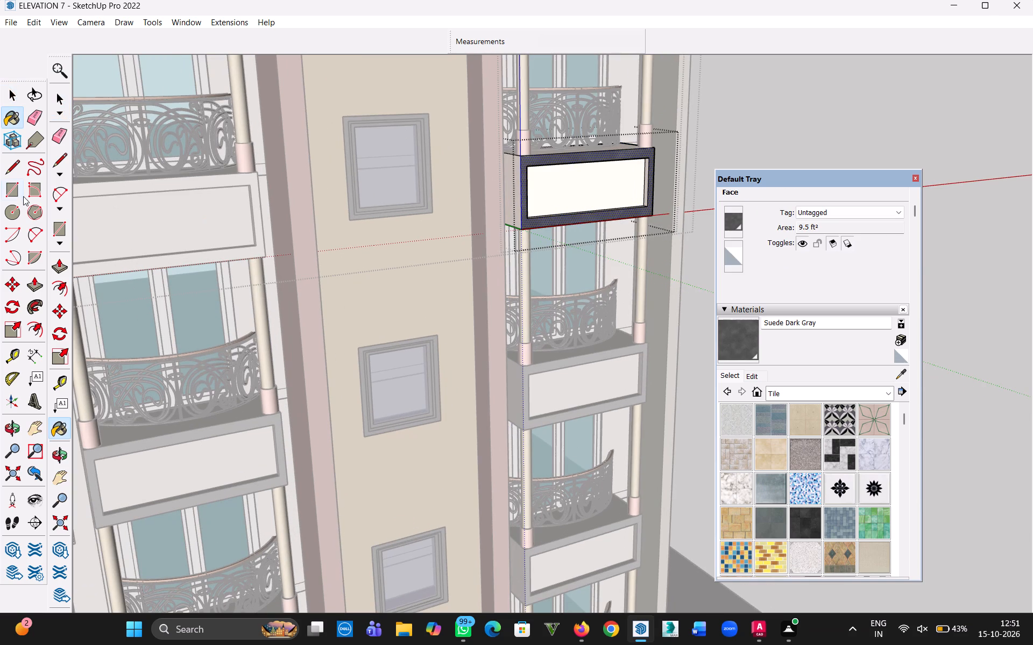
Paint the front frame face of the third balcony parapet from the top, opposite the pergola side, Suede Dark Gray.
click(9, 99)
triple_click(220, 282)
triple_click(220, 282)
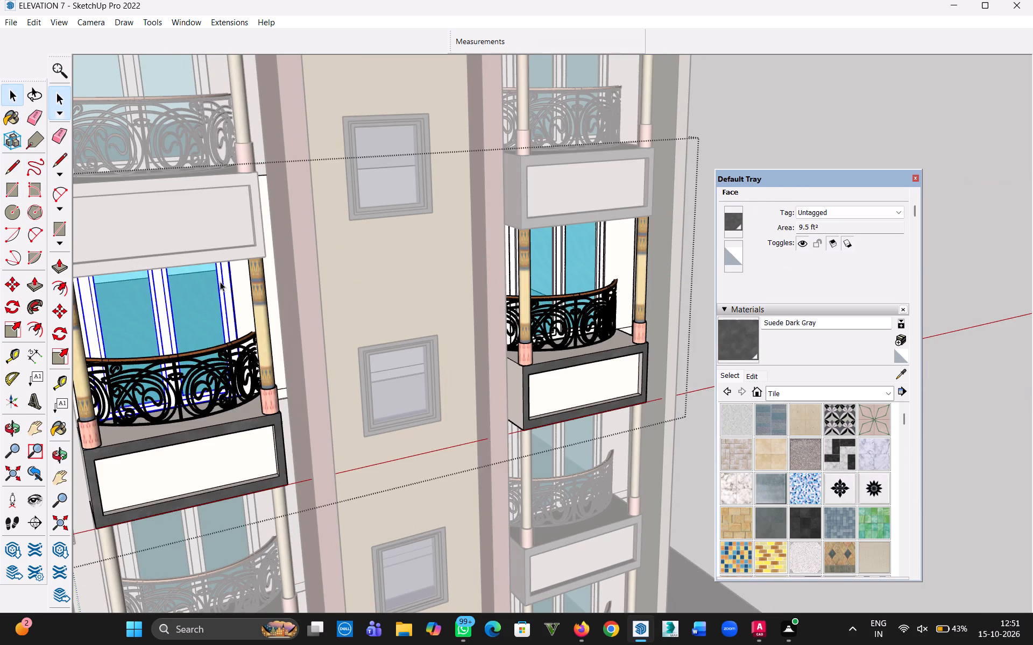
triple_click(179, 218)
click(179, 218)
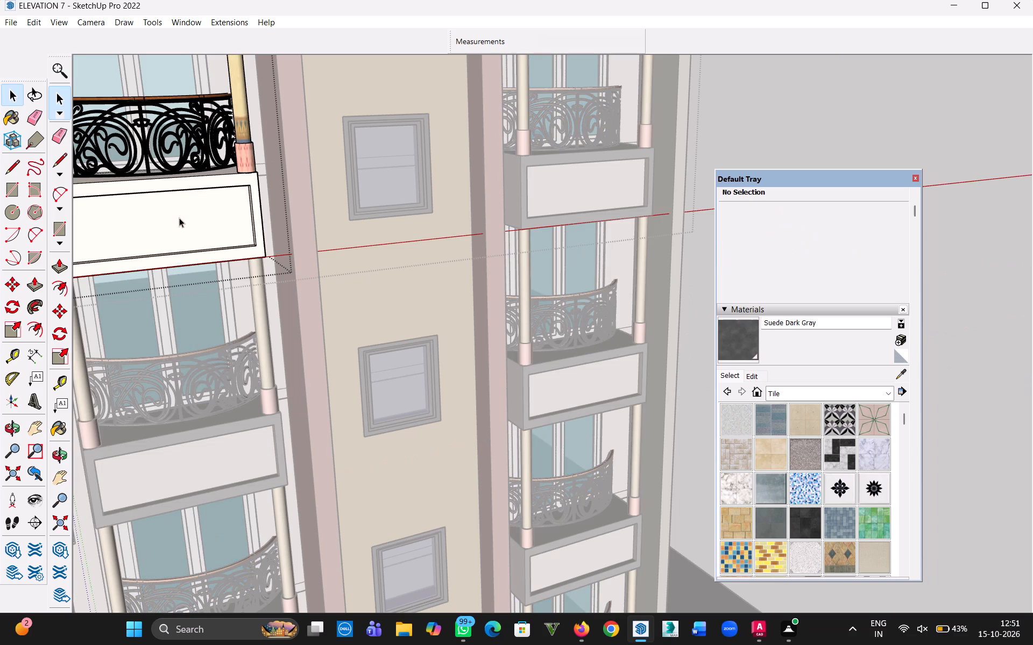
double_click(179, 218)
double_click(179, 218)
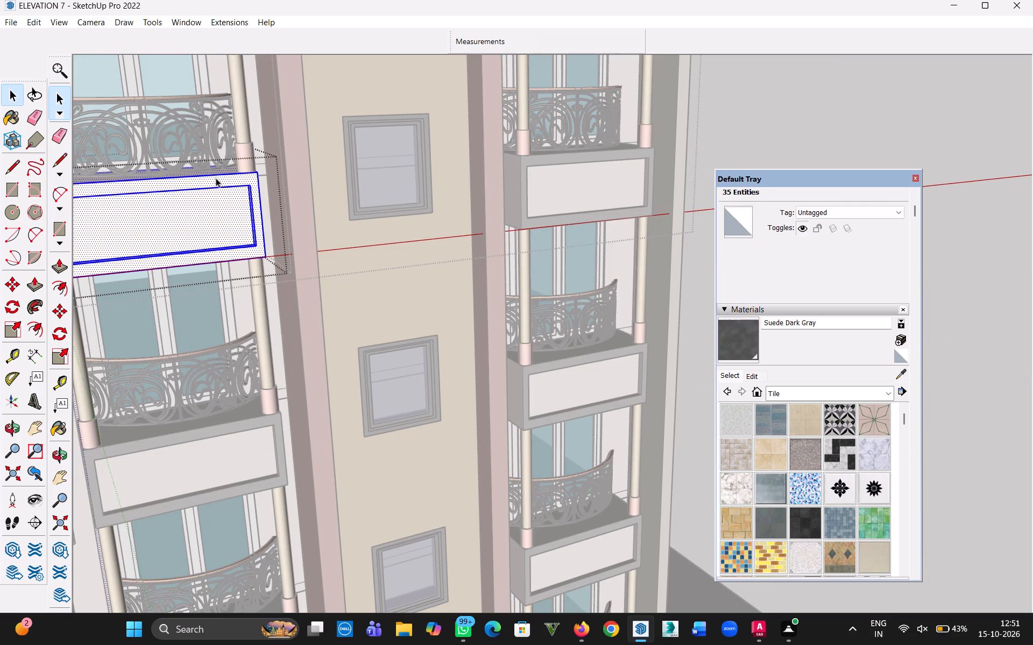
click(217, 183)
key(b)
click(217, 183)
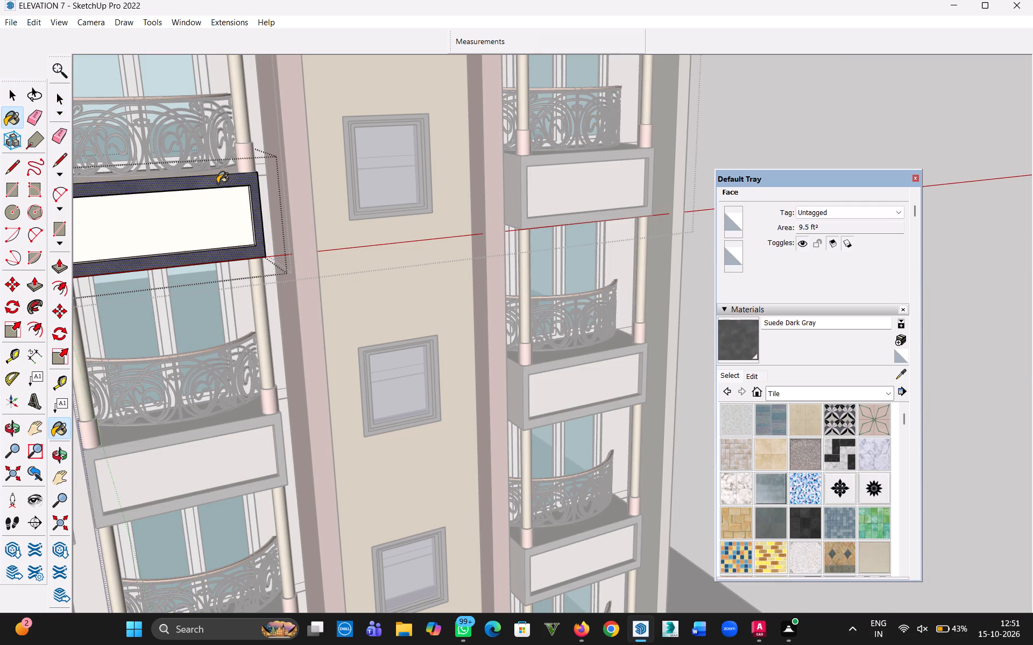
click(2, 95)
Leave the open parapet groups and check the whole painted facade from the front.
scroll(567, 436, down, 11)
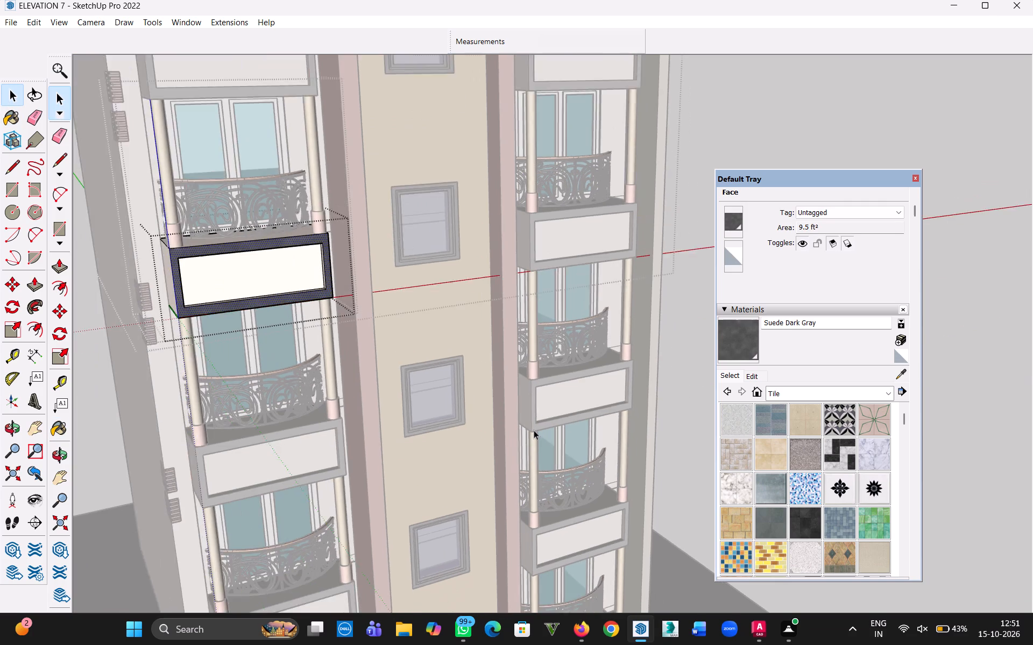
scroll(534, 430, down, 16)
scroll(502, 443, down, 5)
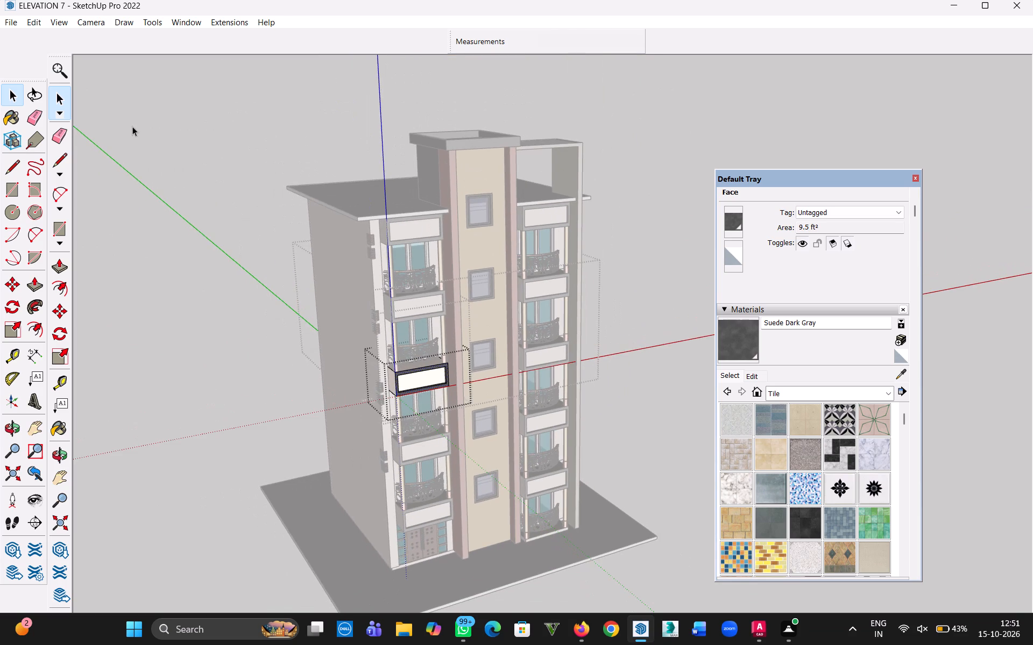
click(132, 126)
click(207, 140)
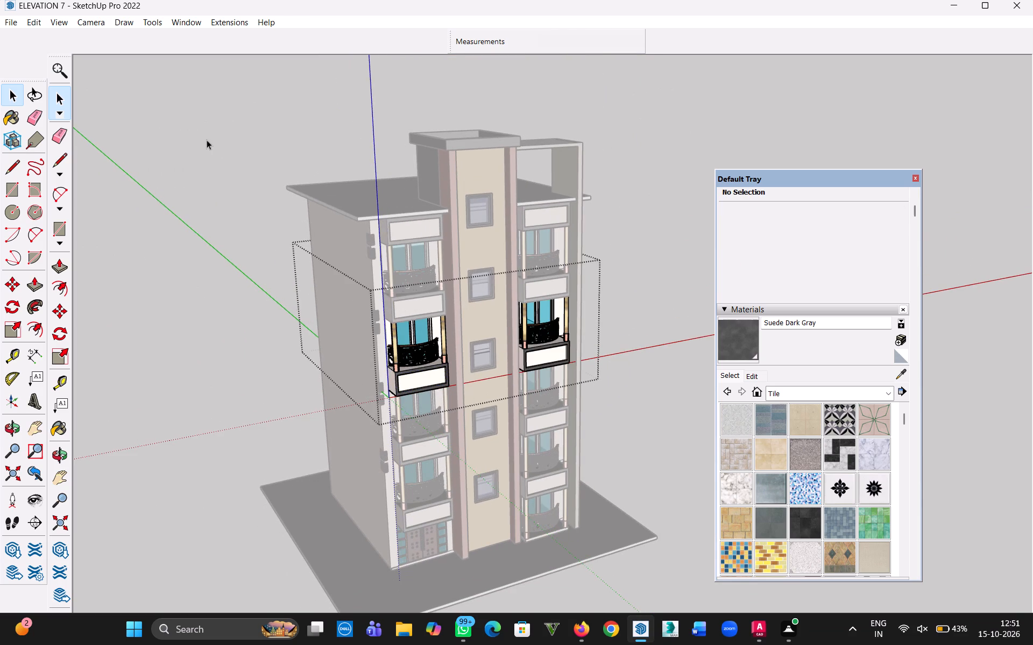
triple_click(207, 140)
click(207, 140)
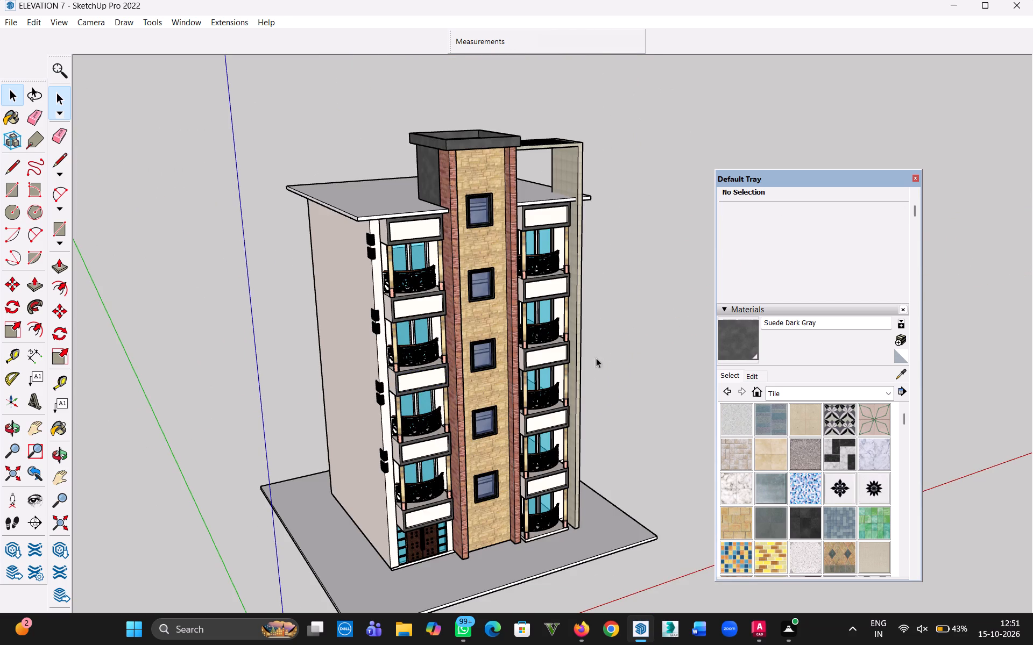
middle_drag(499, 373, 413, 339)
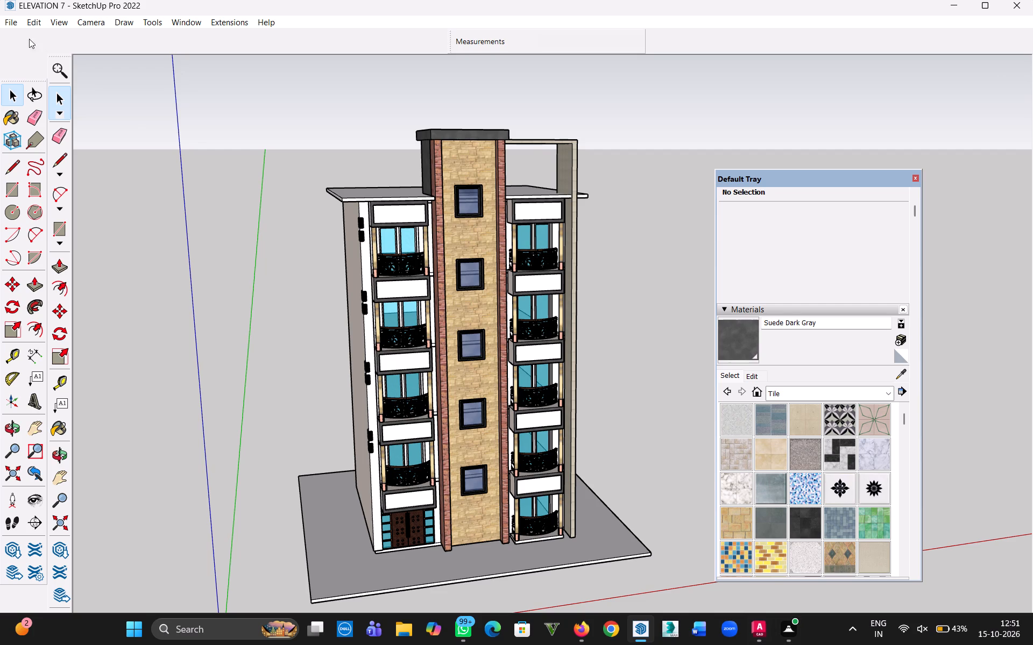
Browse the Downloads folder for a model or image to import, and leave without importing anything.
click(9, 25)
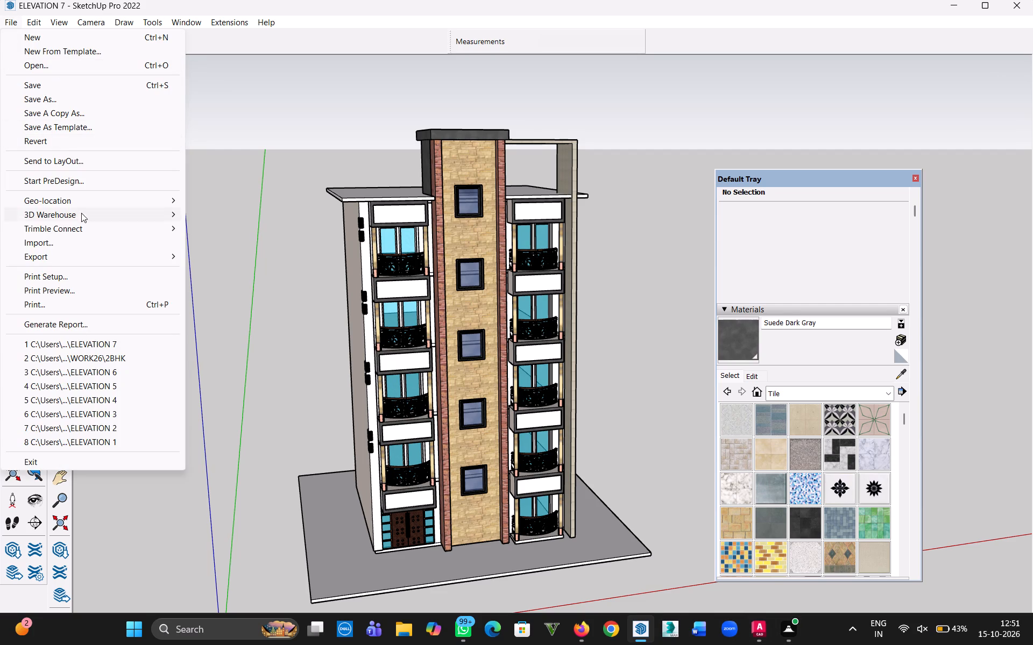
click(84, 243)
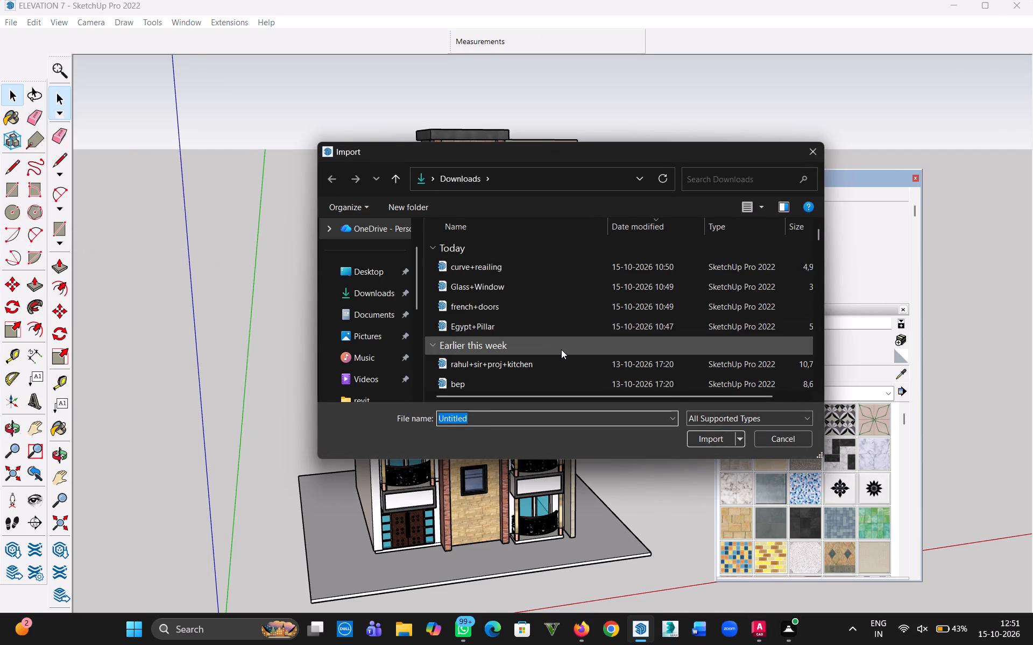
scroll(561, 349, down, 4)
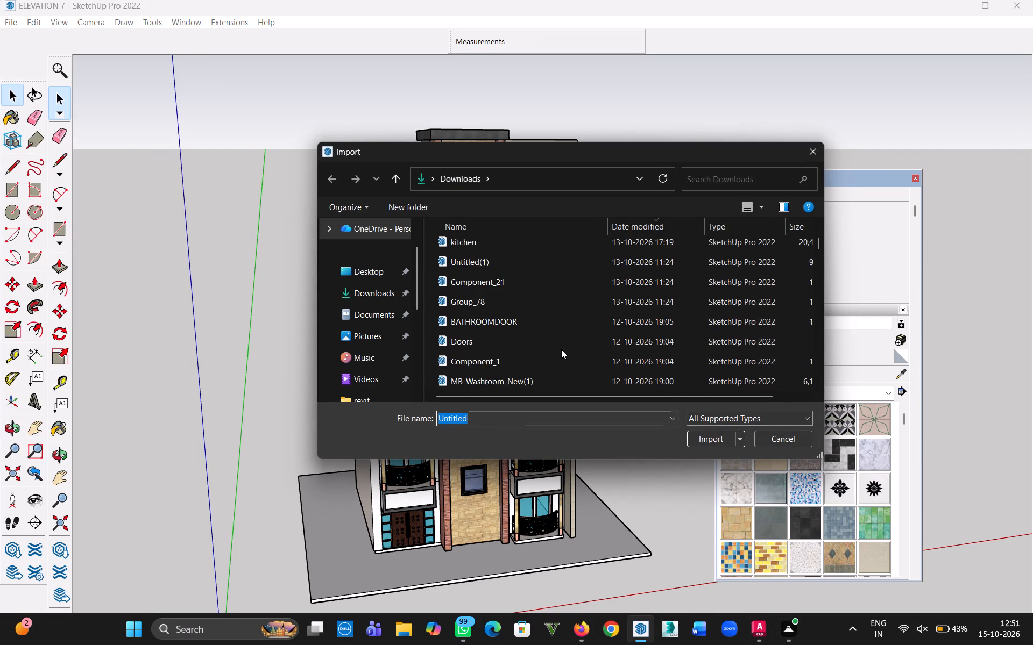
scroll(561, 349, down, 3)
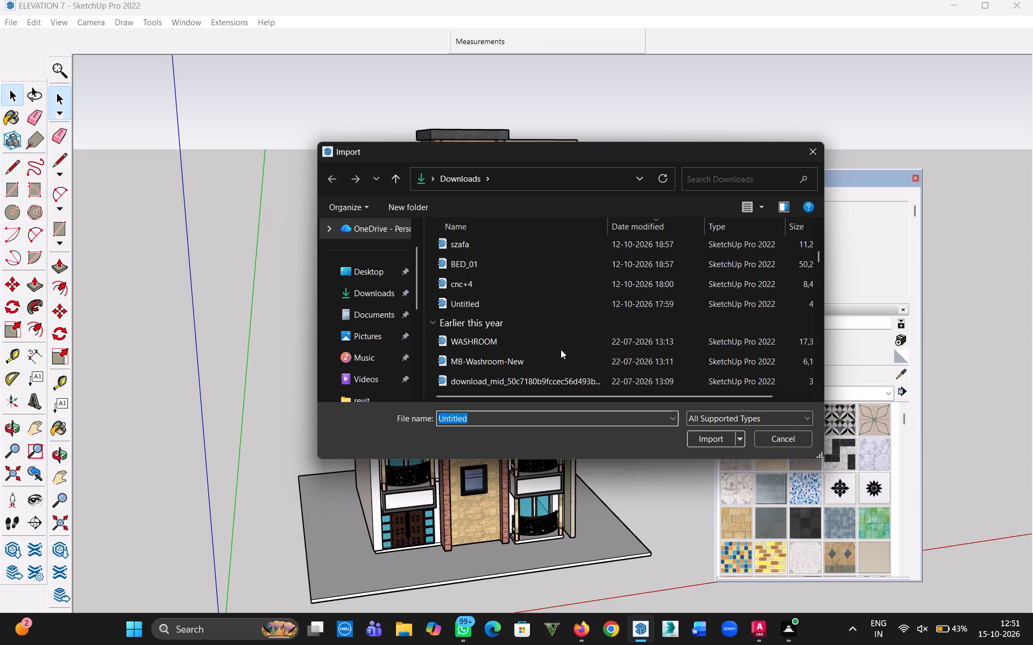
scroll(561, 349, down, 2)
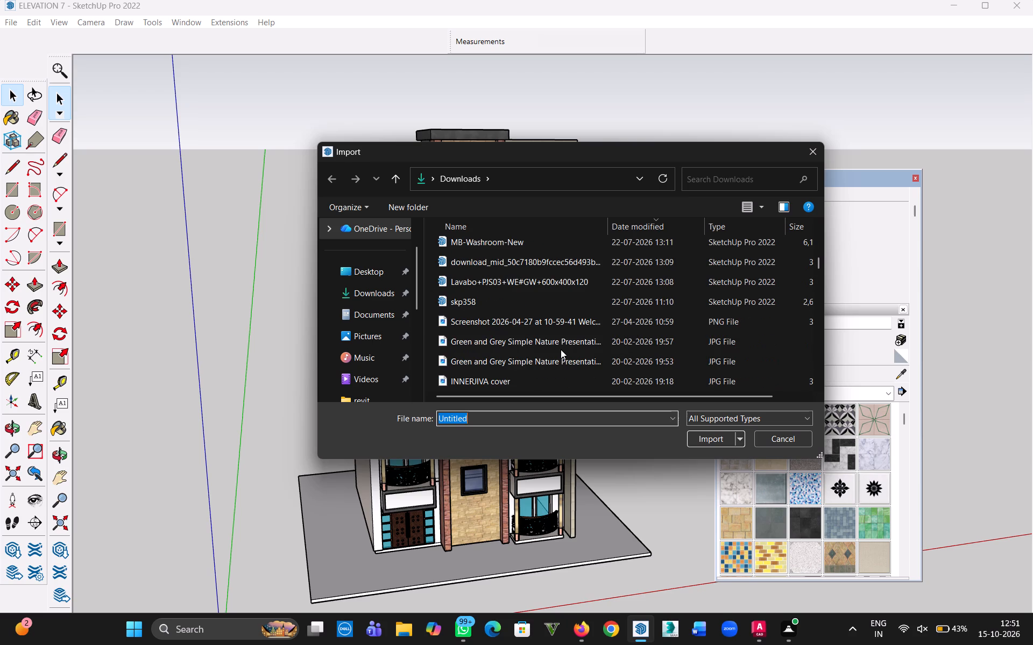
scroll(561, 349, up, 2)
scroll(561, 349, down, 3)
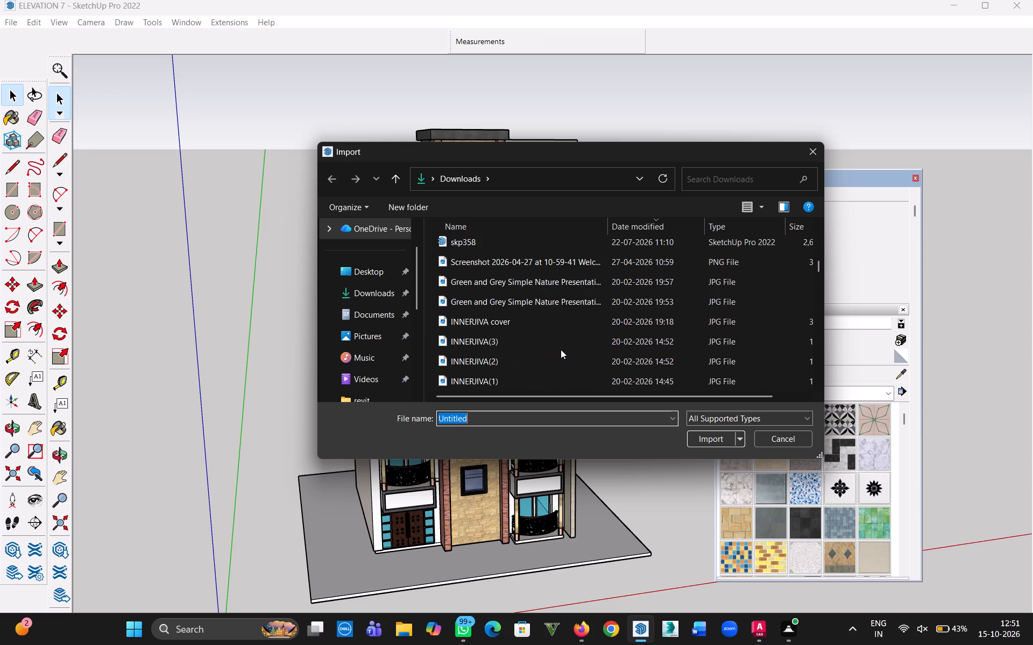
scroll(561, 349, up, 2)
scroll(554, 349, down, 1)
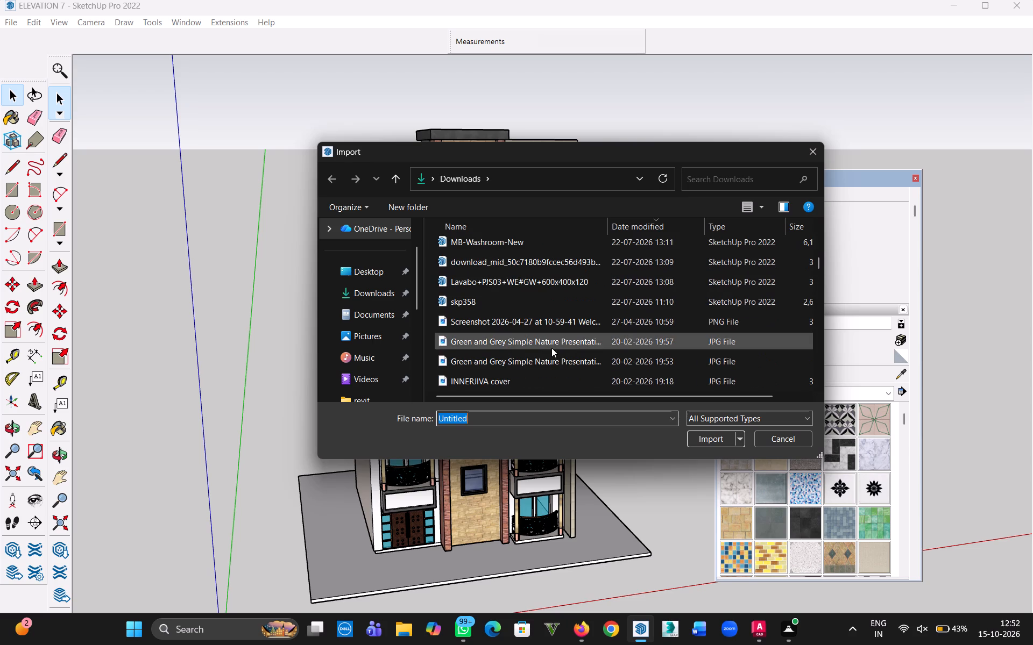
click(556, 360)
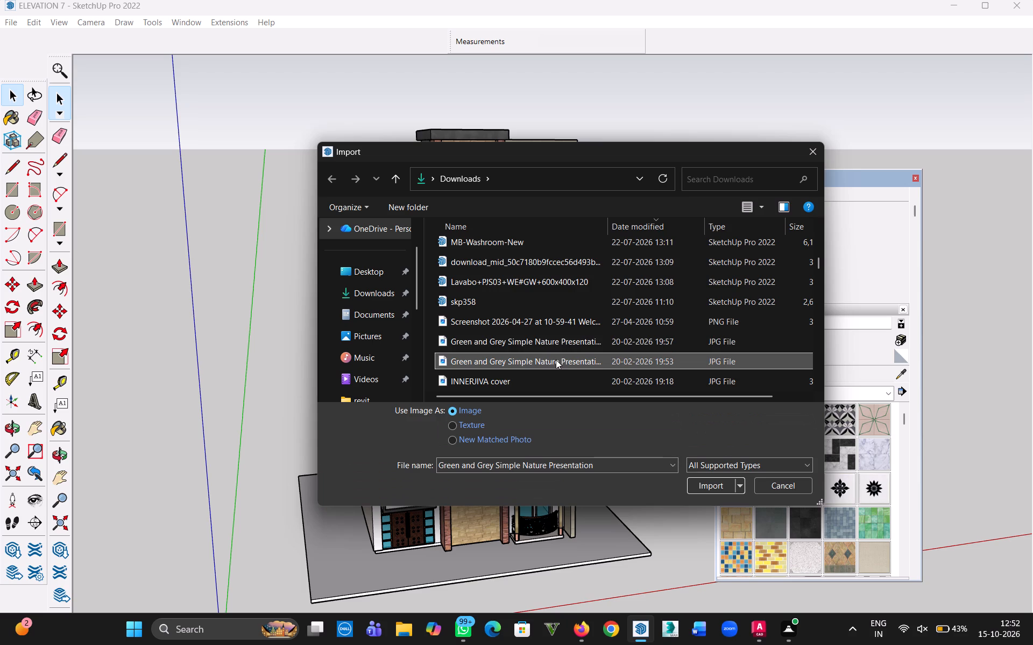
click(546, 340)
right_click(544, 340)
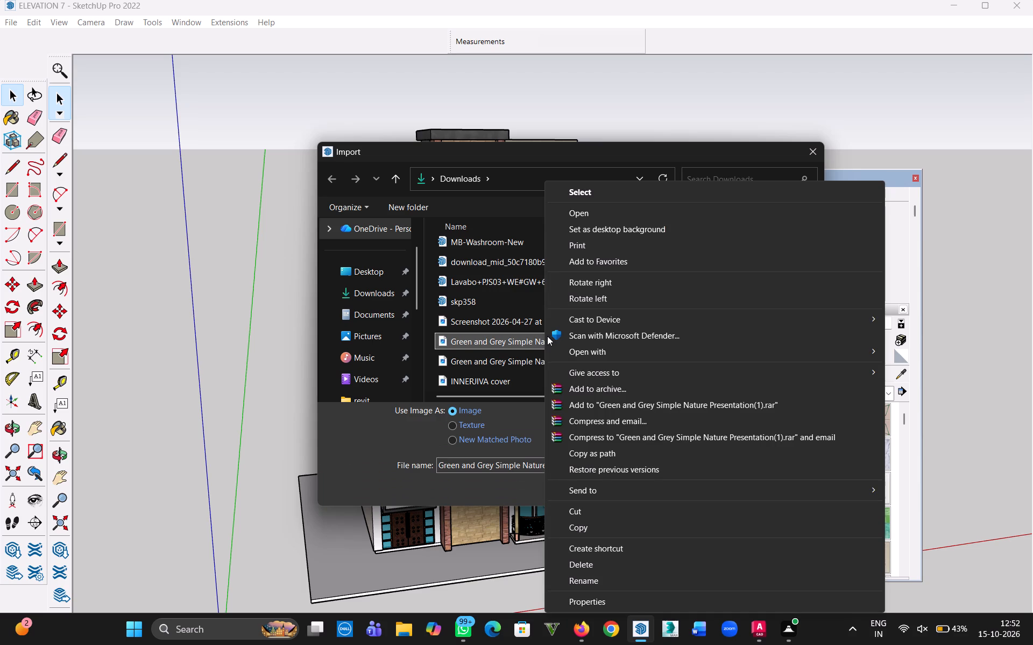
click(509, 302)
scroll(519, 308, up, 1)
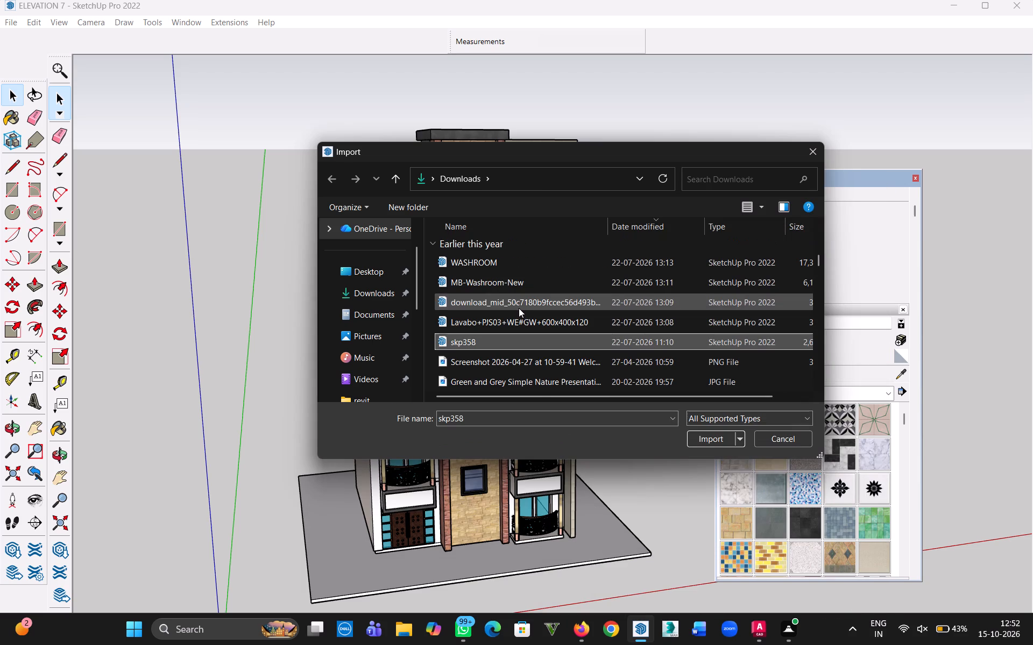
scroll(524, 328, up, 1)
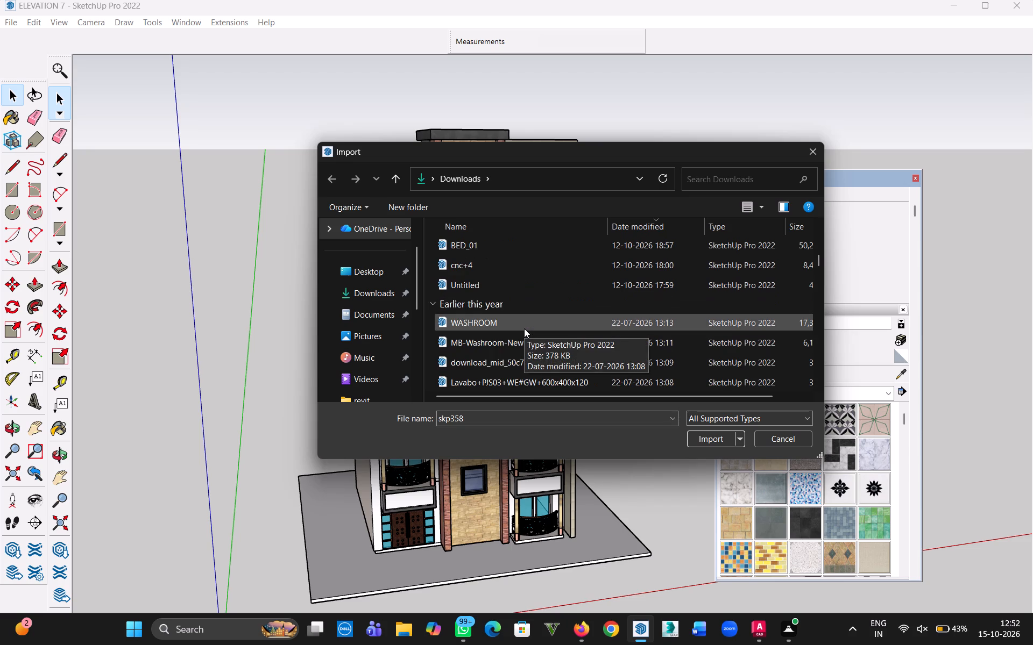
scroll(524, 328, up, 3)
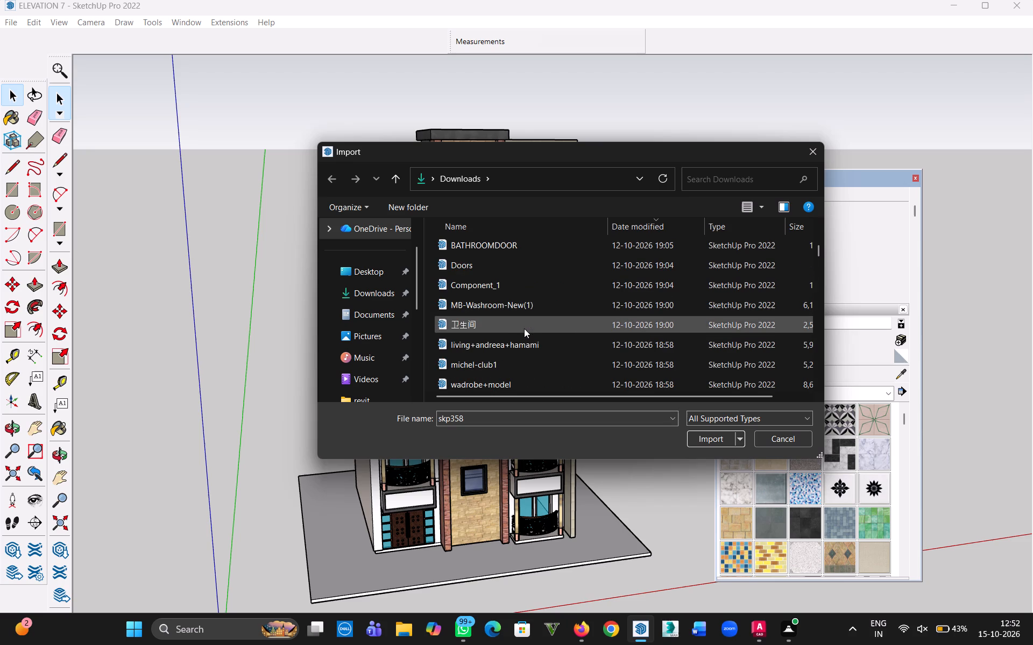
scroll(524, 328, up, 3)
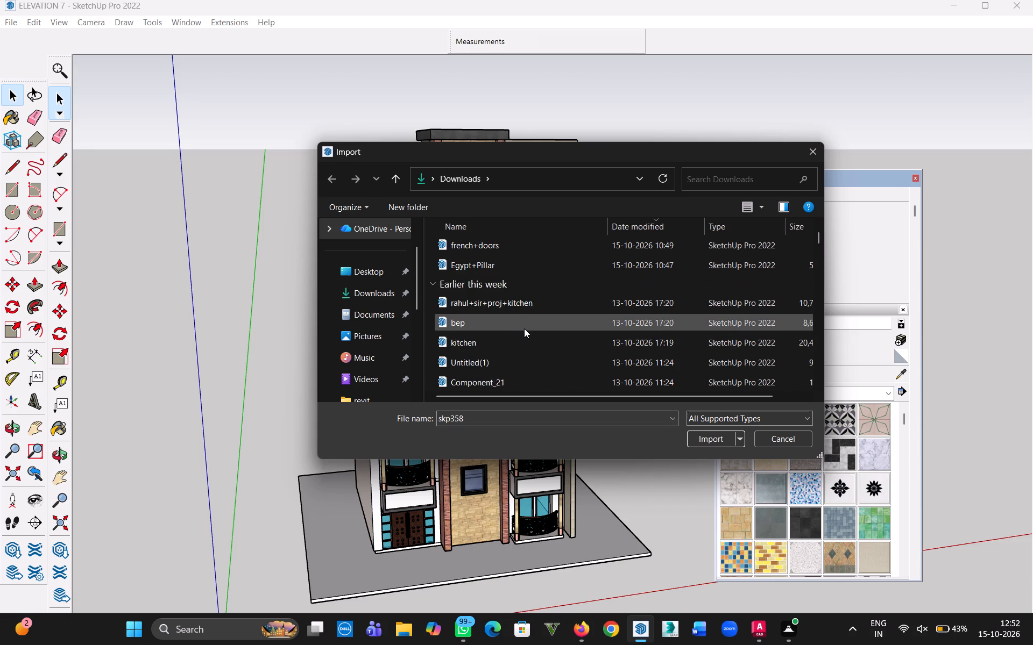
scroll(524, 328, up, 5)
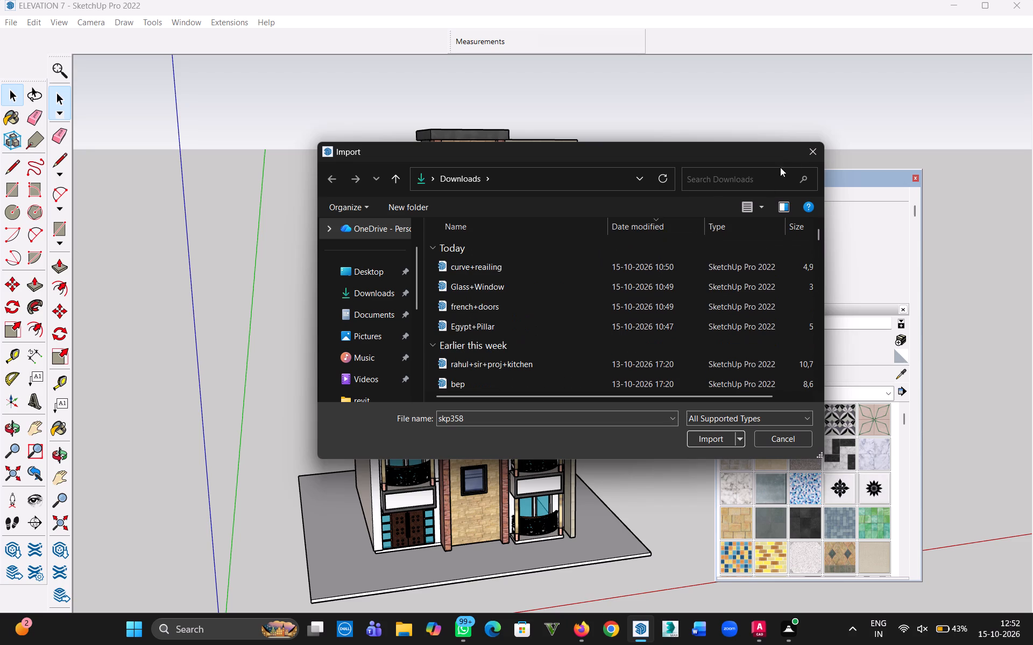
click(806, 148)
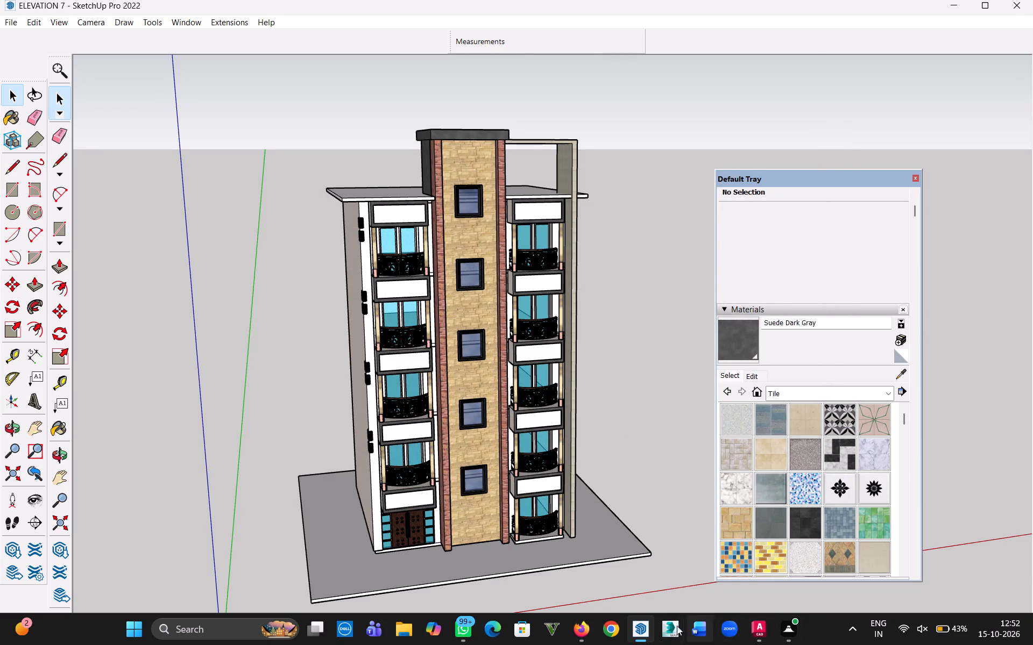
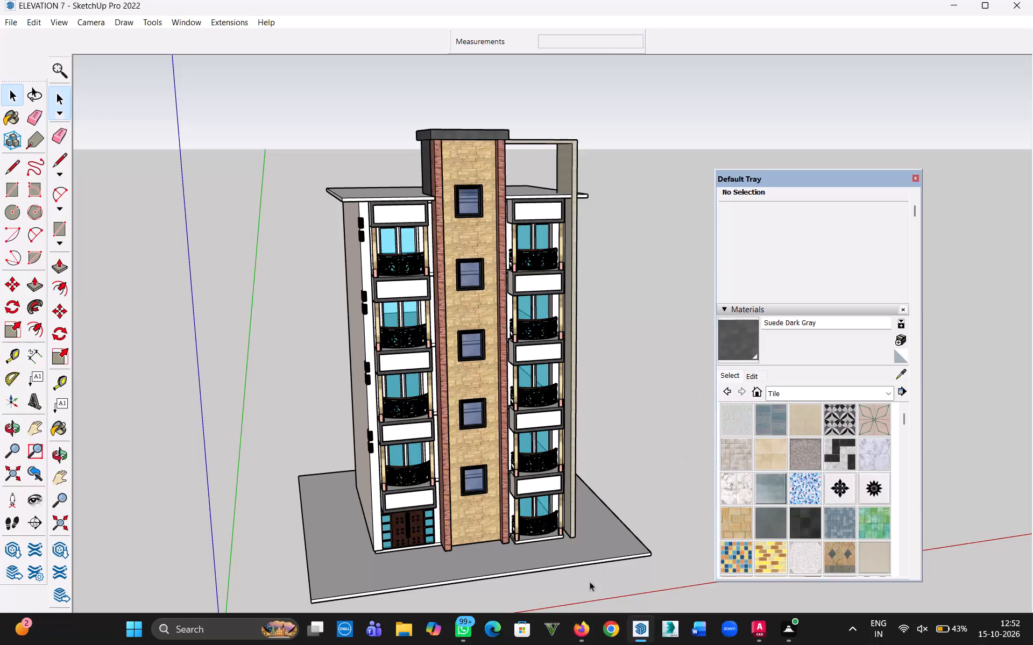
Switch to the 3D Warehouse page in Firefox and search the models for GLASS RAILING.
click(585, 626)
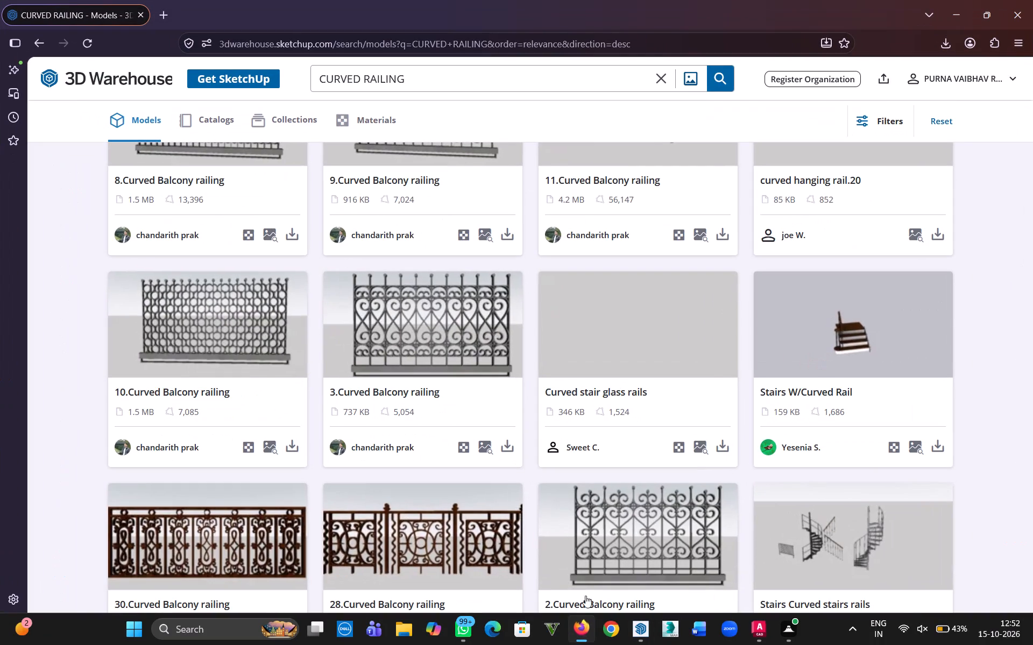
scroll(636, 325, up, 20)
scroll(636, 325, up, 7)
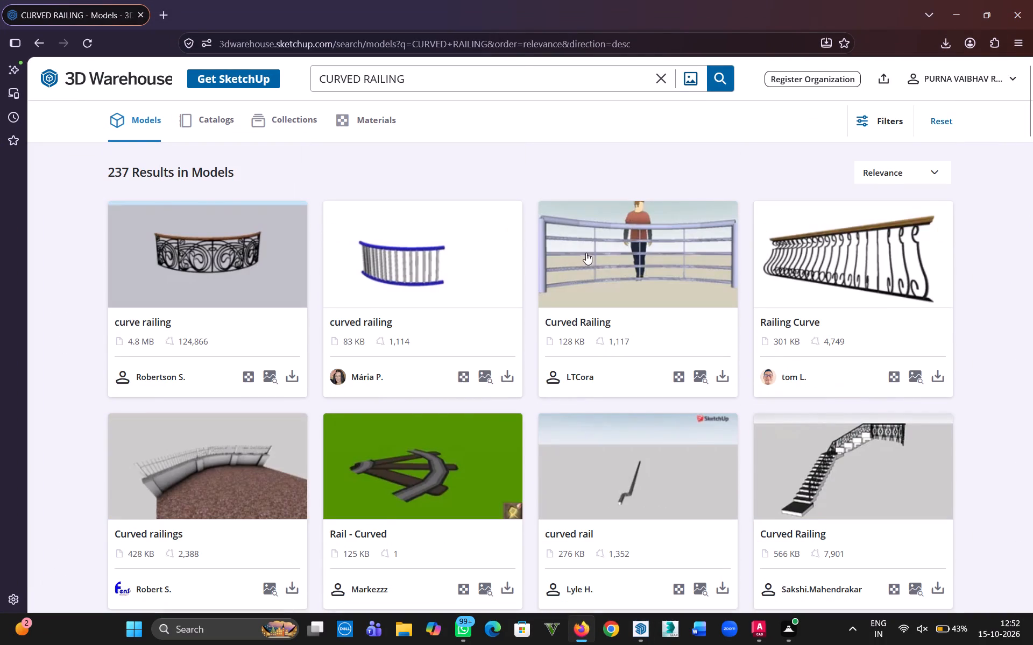
scroll(586, 253, up, 2)
drag(360, 77, 327, 74)
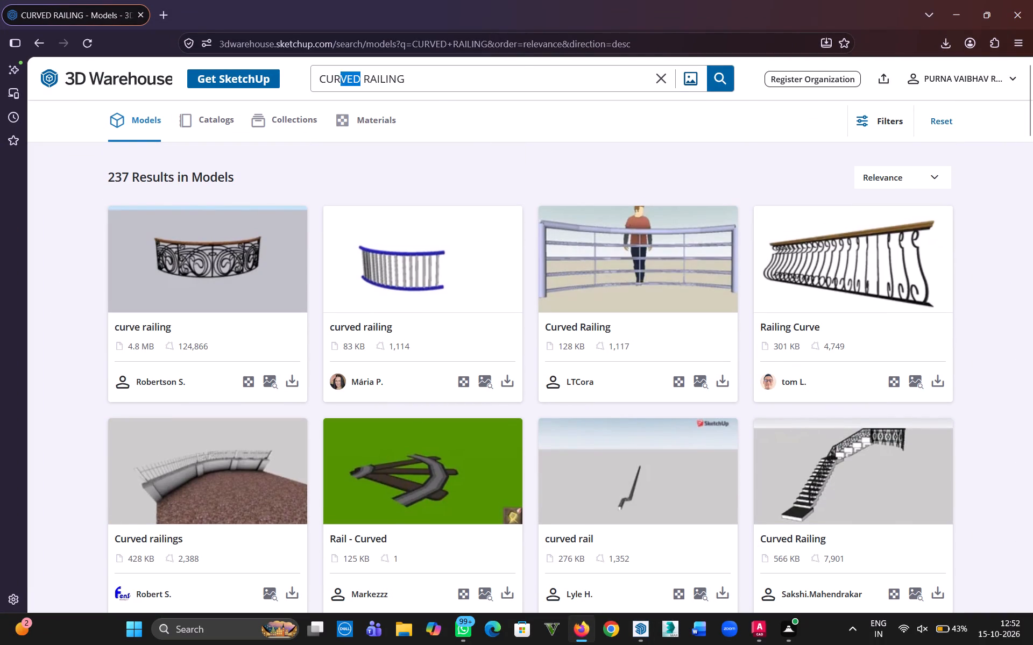
drag(327, 74, 281, 64)
text(GLASS)
key(Return)
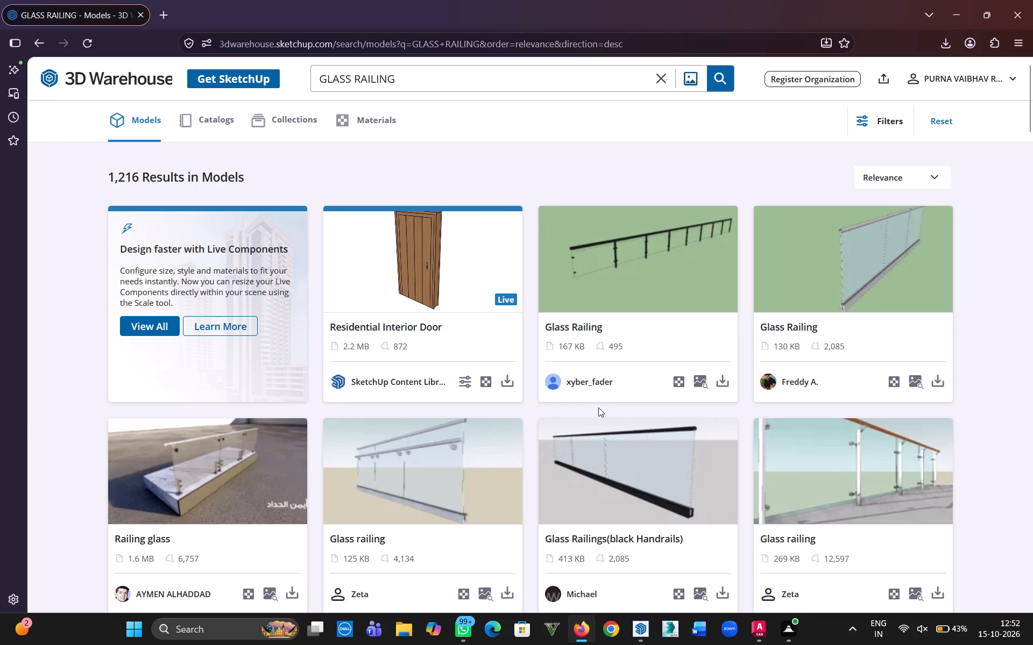
Browse the glass railing results and check the page and download formats of the 33 KB two-panel Glass Railing model.
middle_drag(544, 413, 677, 358)
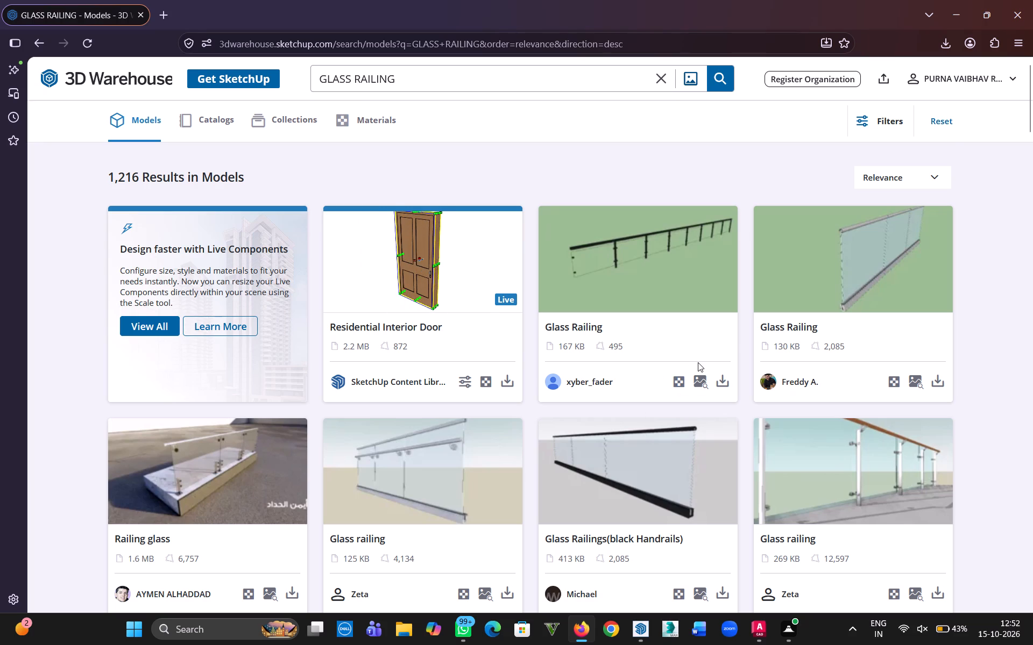
scroll(698, 362, down, 6)
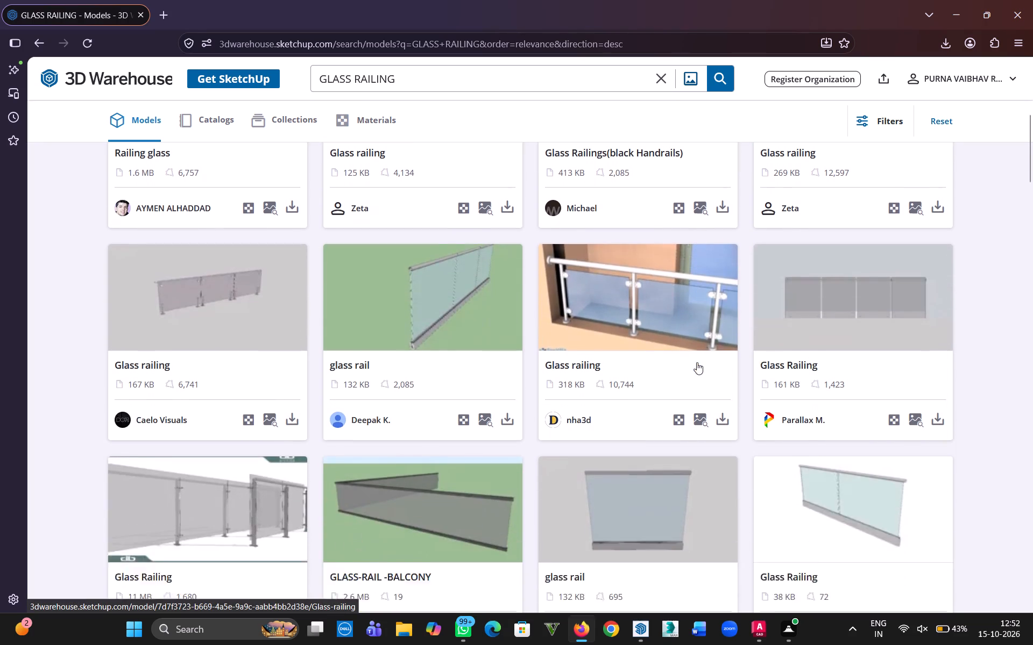
scroll(697, 362, down, 1)
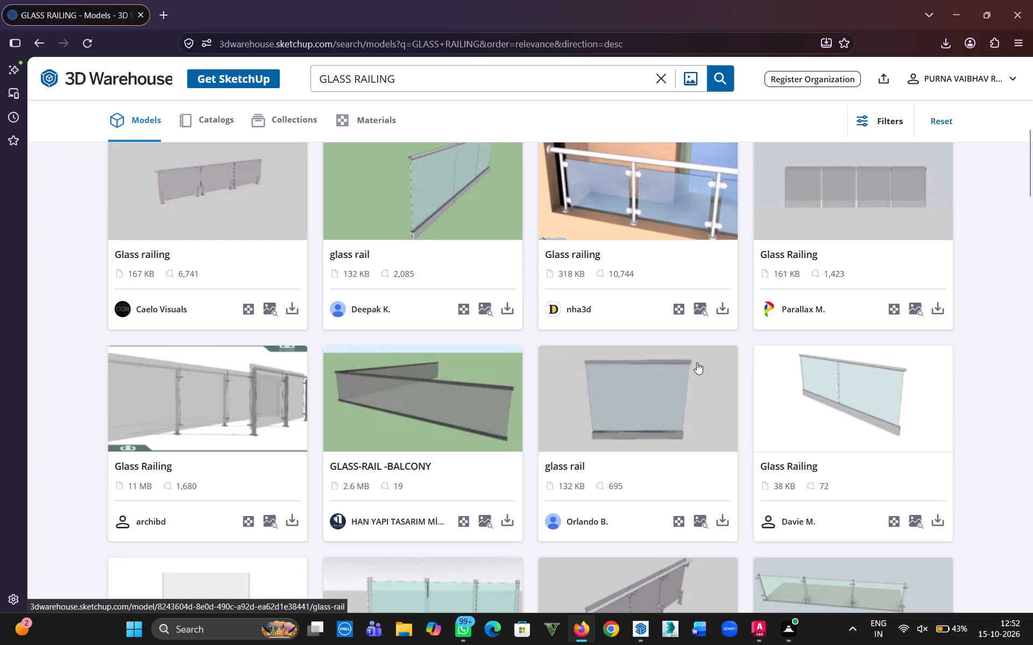
scroll(697, 362, down, 3)
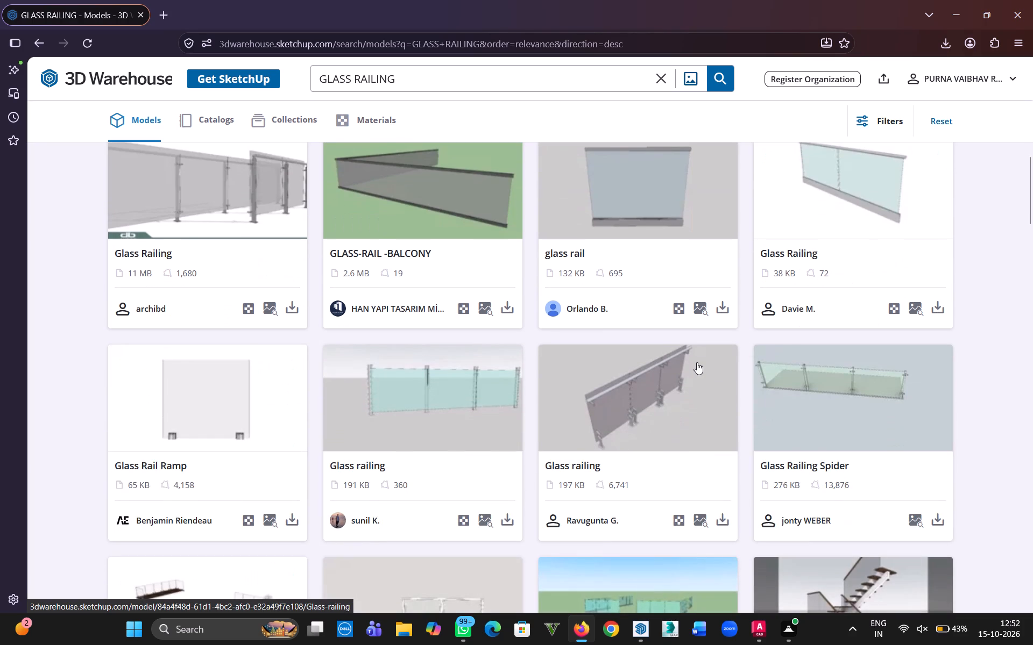
scroll(697, 362, down, 4)
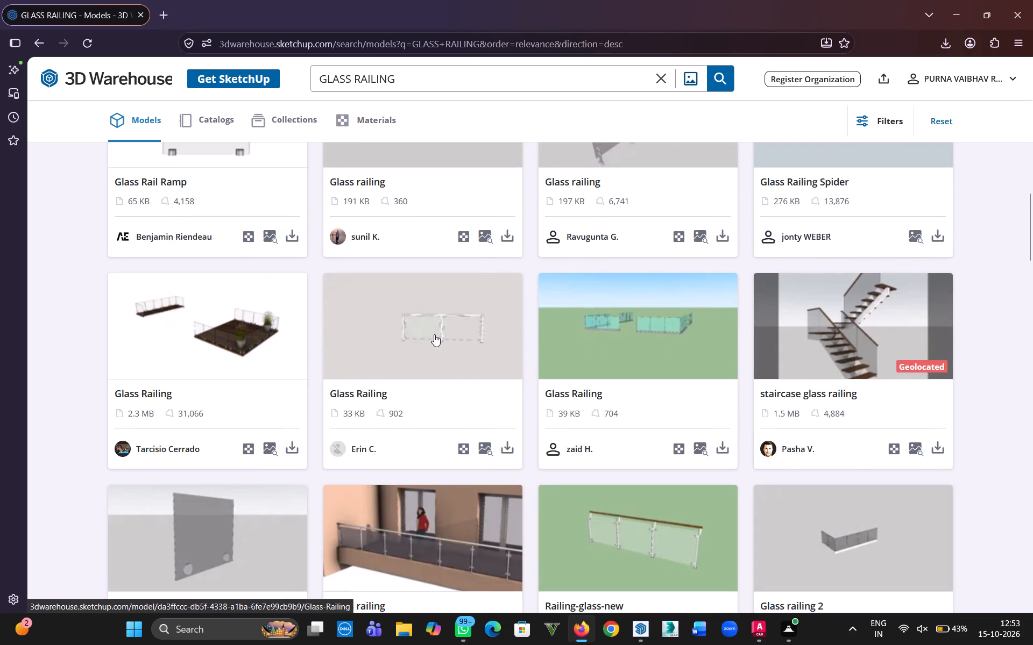
click(434, 334)
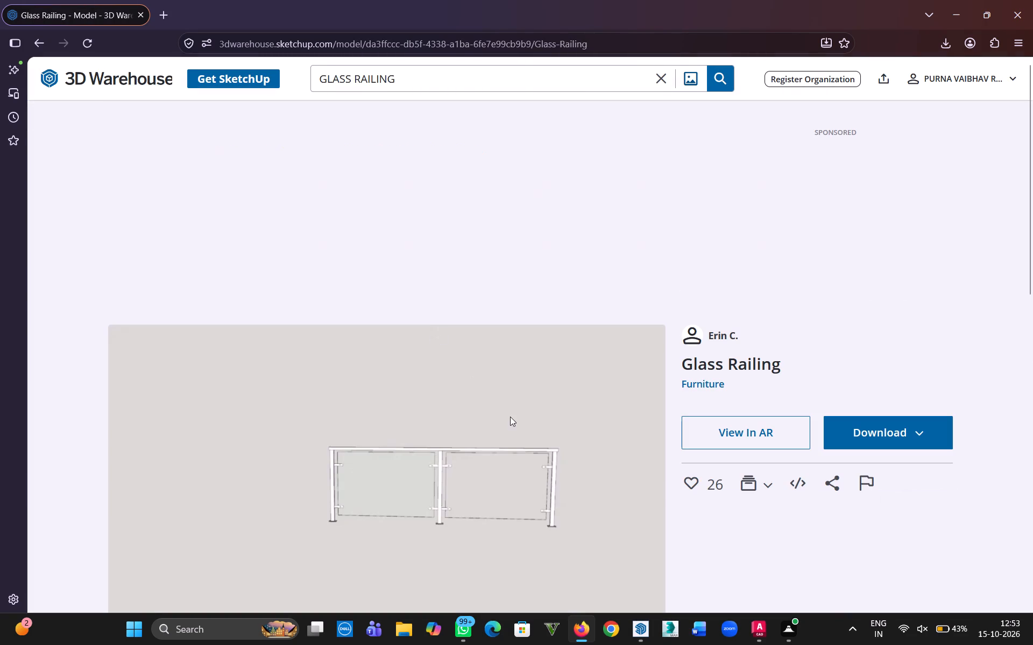
click(911, 439)
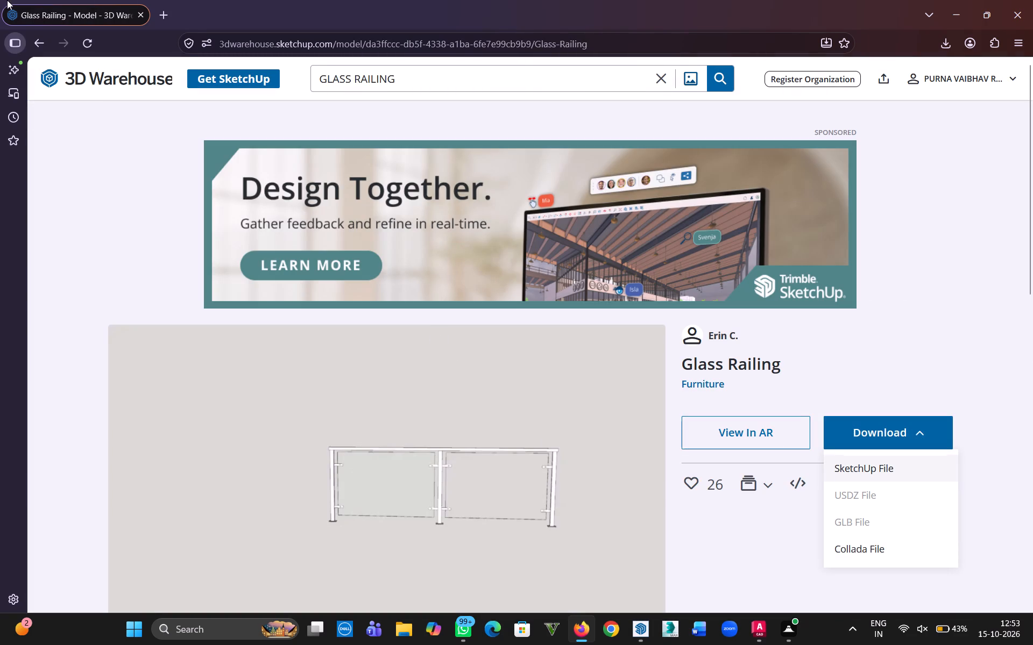
click(37, 47)
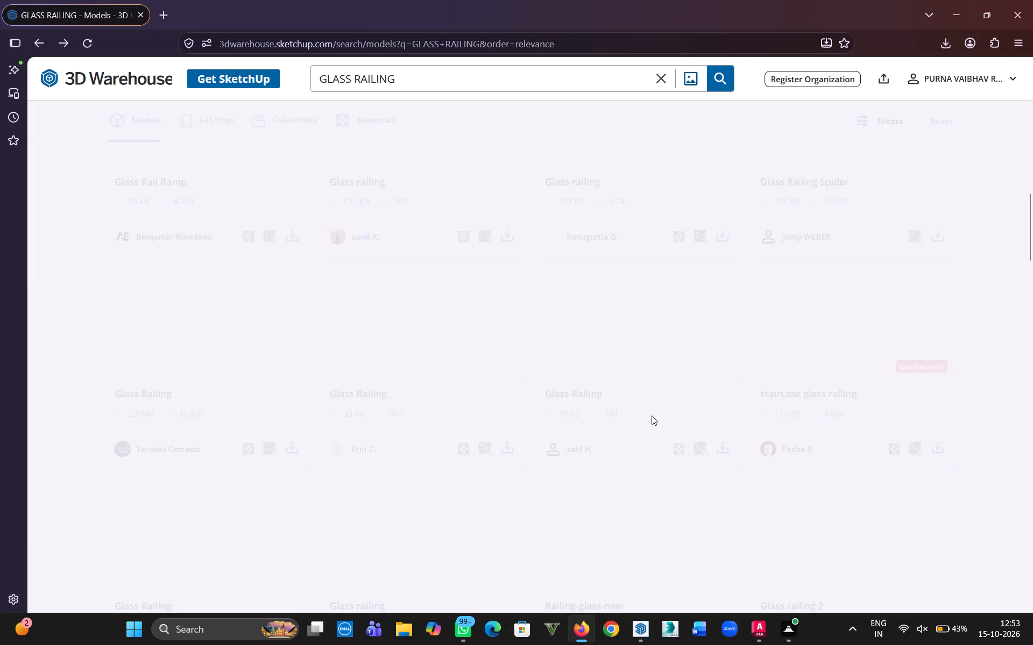
Browse further glass railing results for alternatives and examine the model named "glass railing lower".
scroll(652, 415, down, 4)
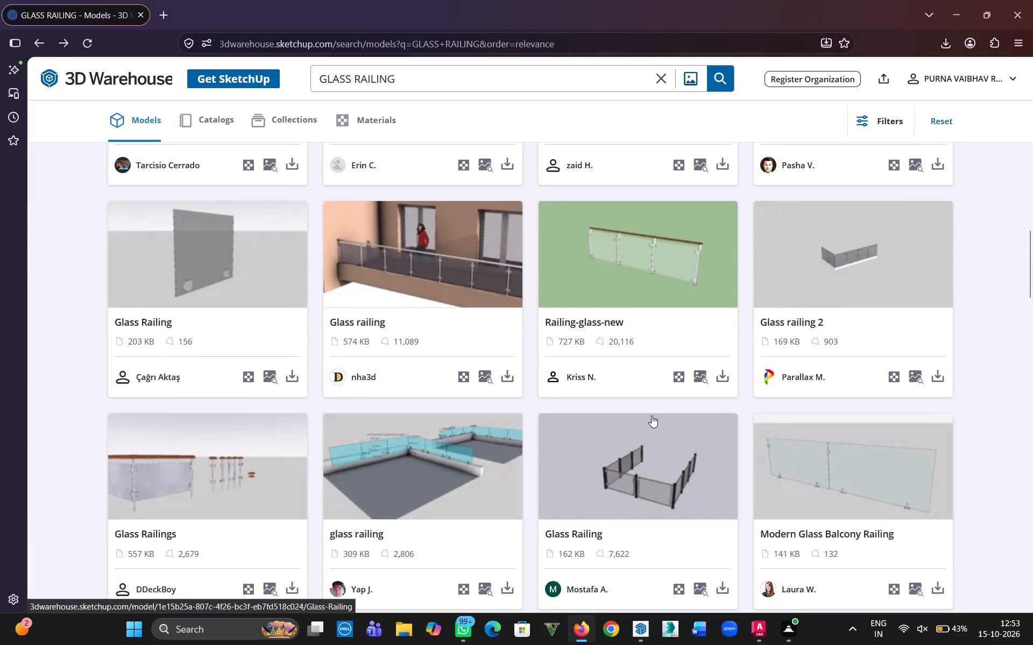
scroll(652, 415, down, 3)
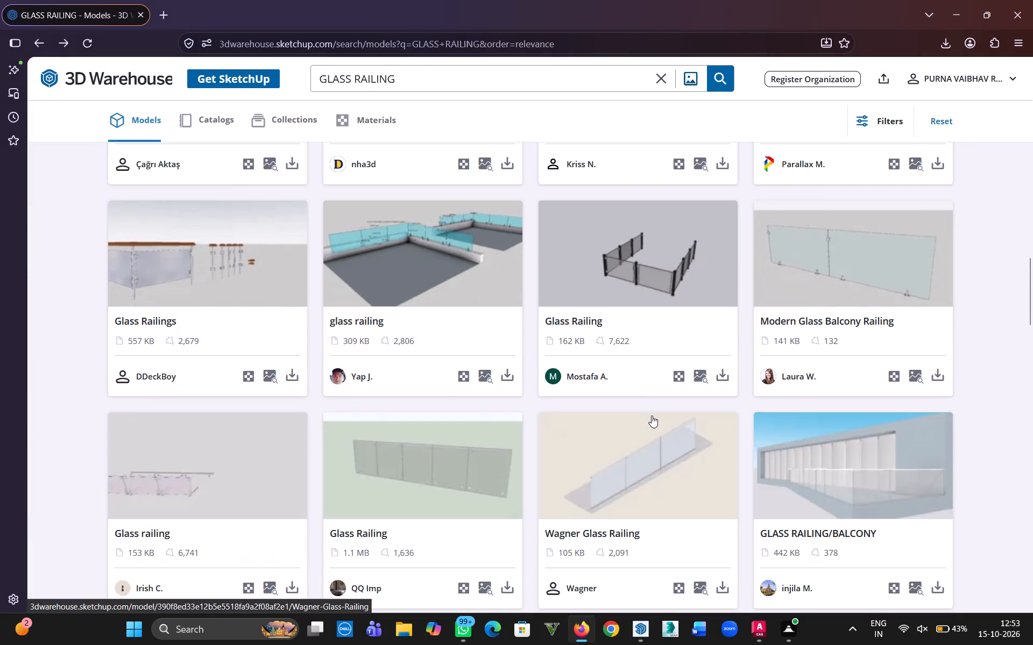
scroll(652, 415, up, 5)
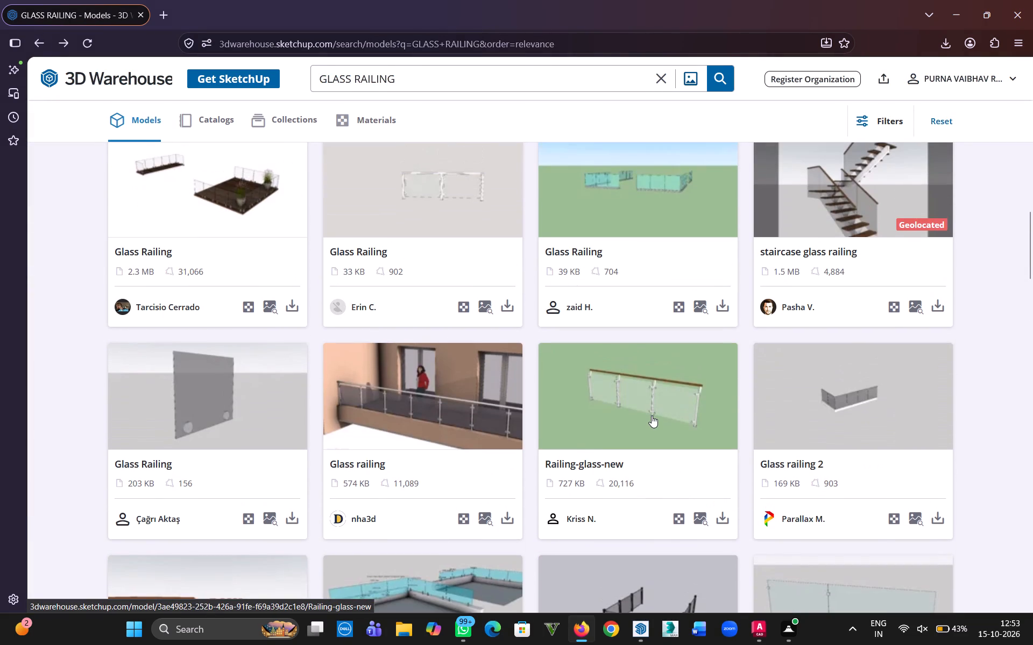
scroll(652, 415, up, 3)
scroll(652, 415, down, 3)
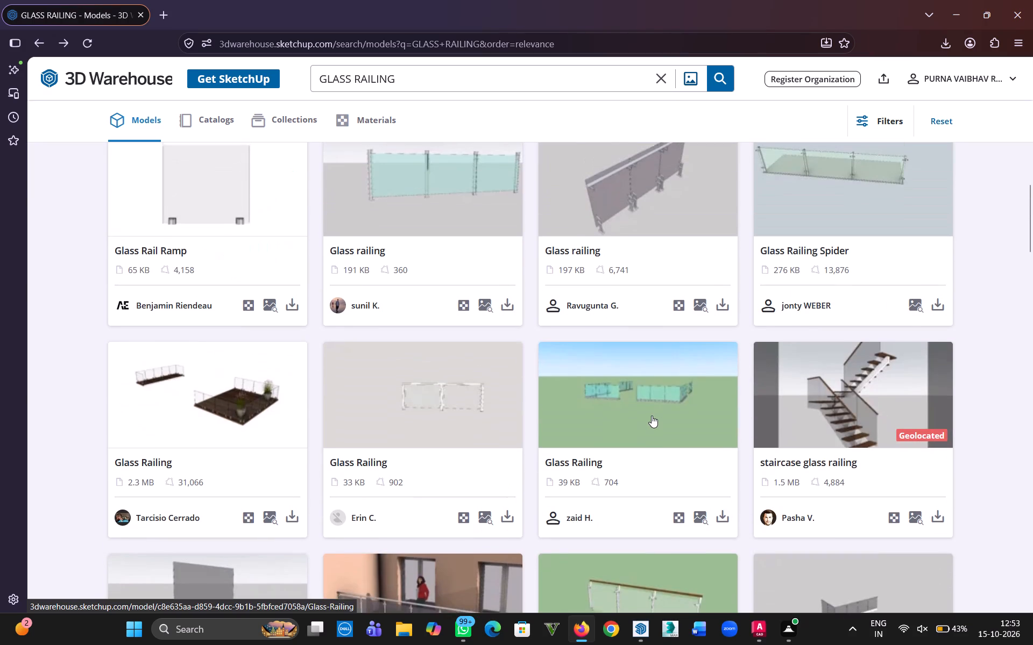
scroll(652, 415, down, 6)
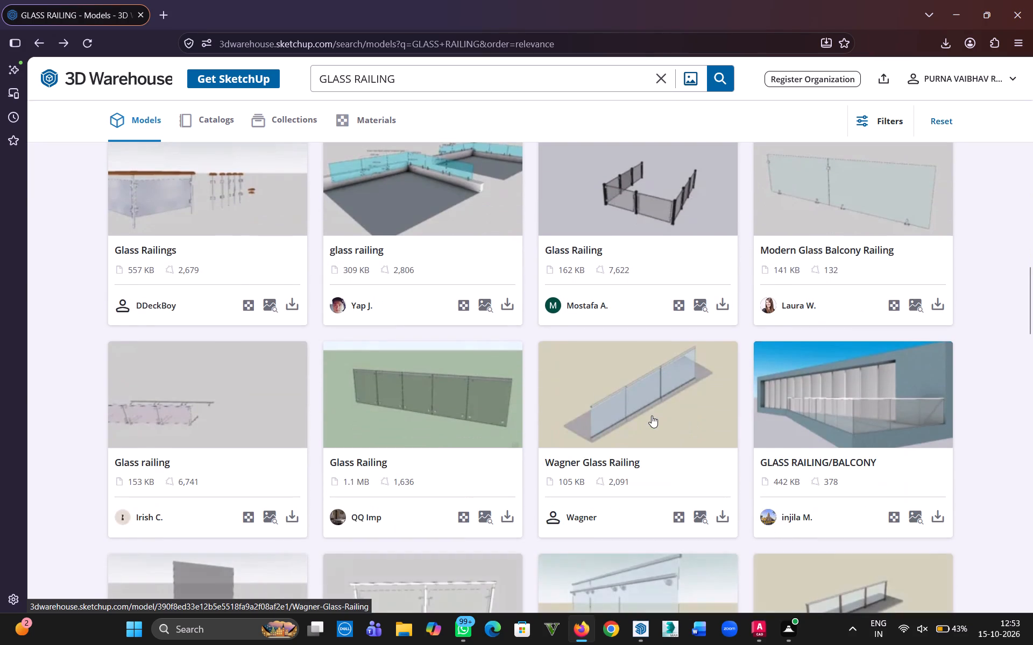
scroll(652, 415, down, 3)
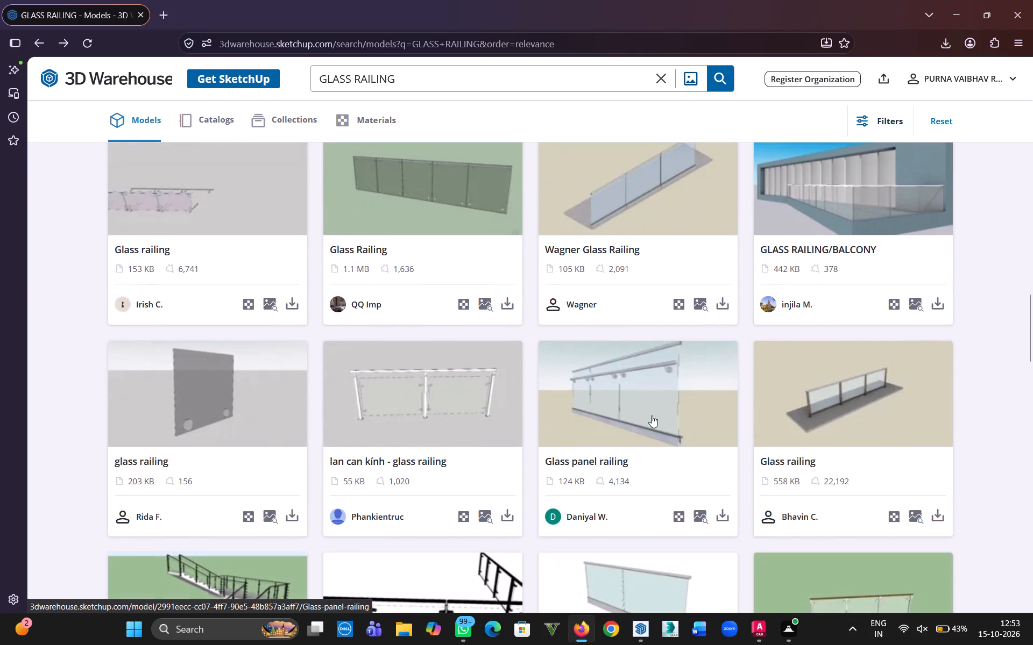
scroll(652, 415, down, 2)
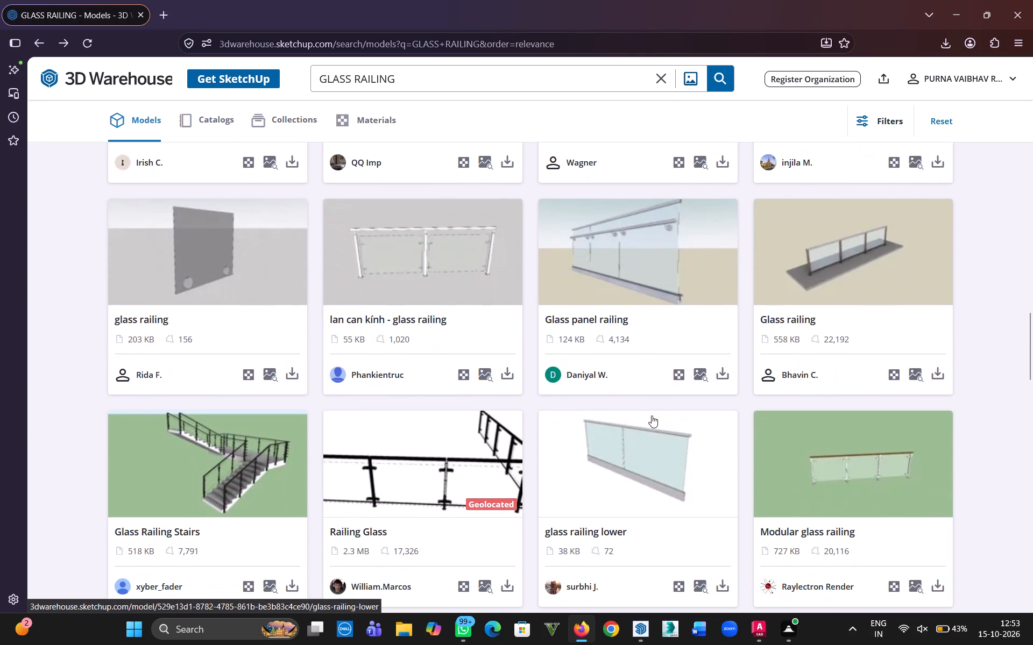
click(656, 462)
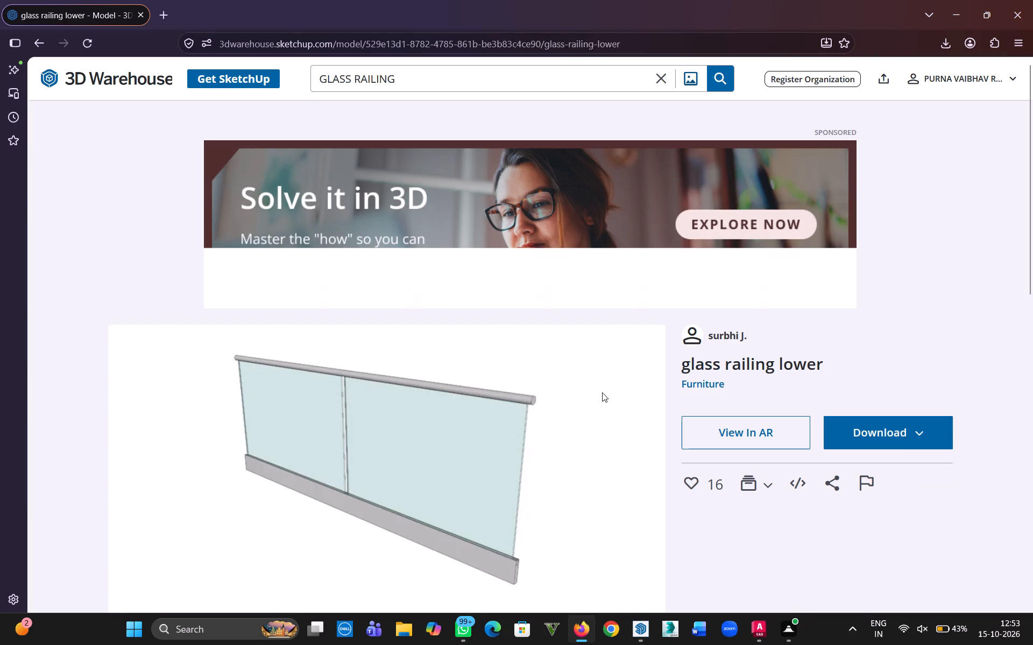
scroll(602, 392, down, 4)
scroll(602, 392, up, 6)
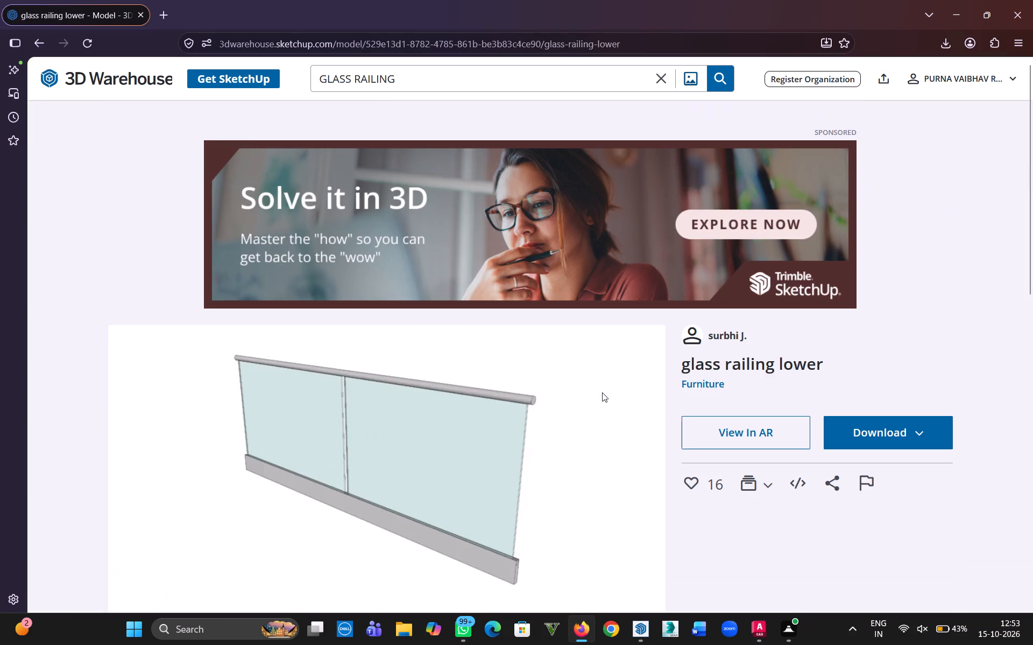
click(31, 39)
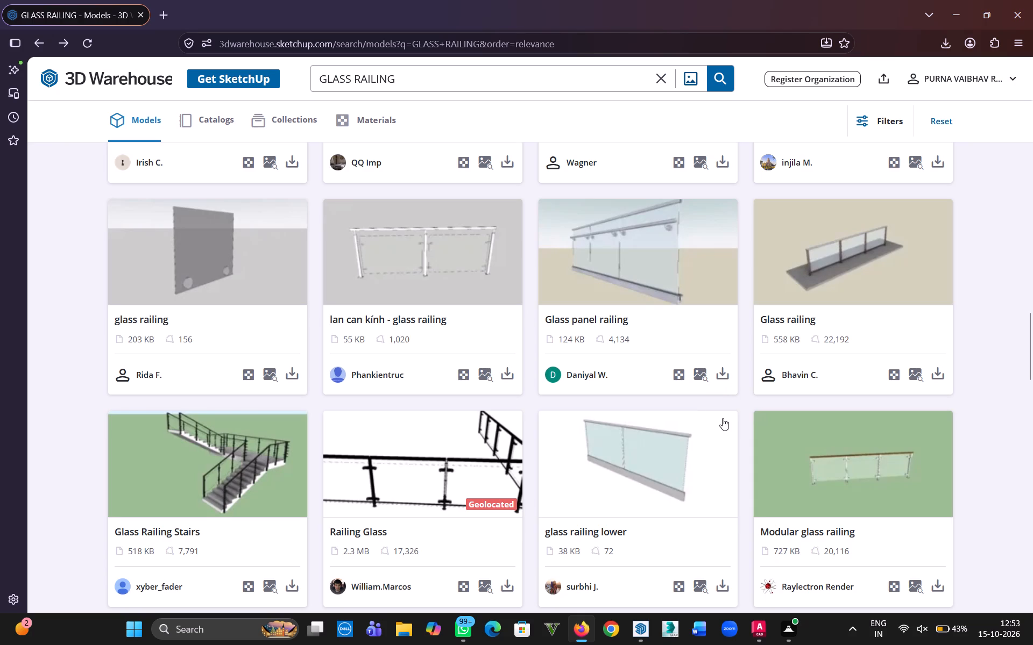
Reopen the 33 KB two-panel Glass Railing model, load its 3D preview and download it as a SketchUp file.
scroll(723, 418, up, 8)
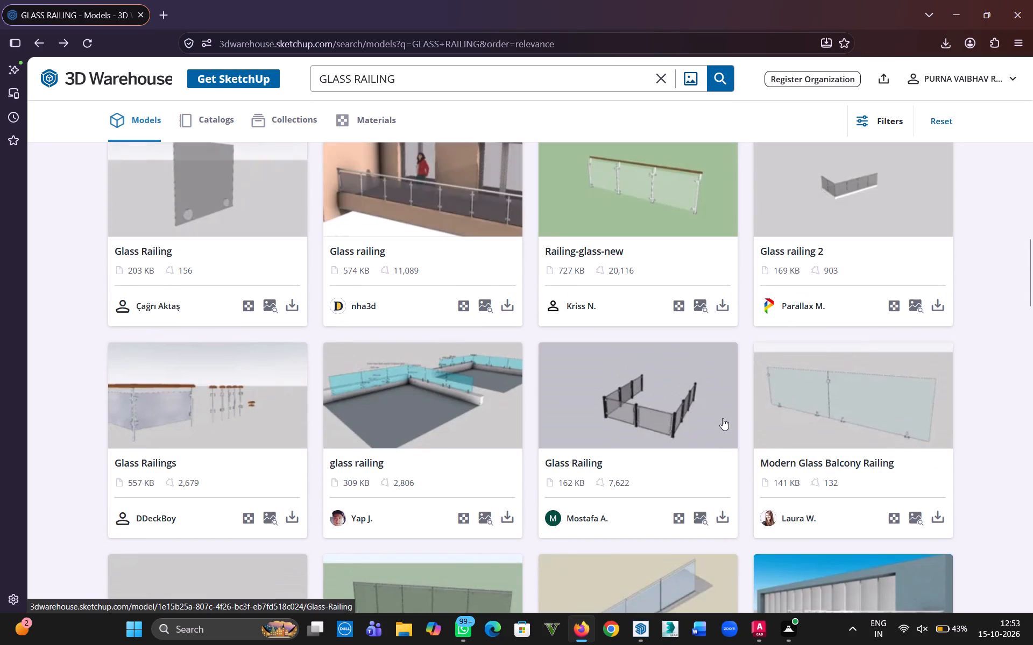
scroll(723, 418, up, 5)
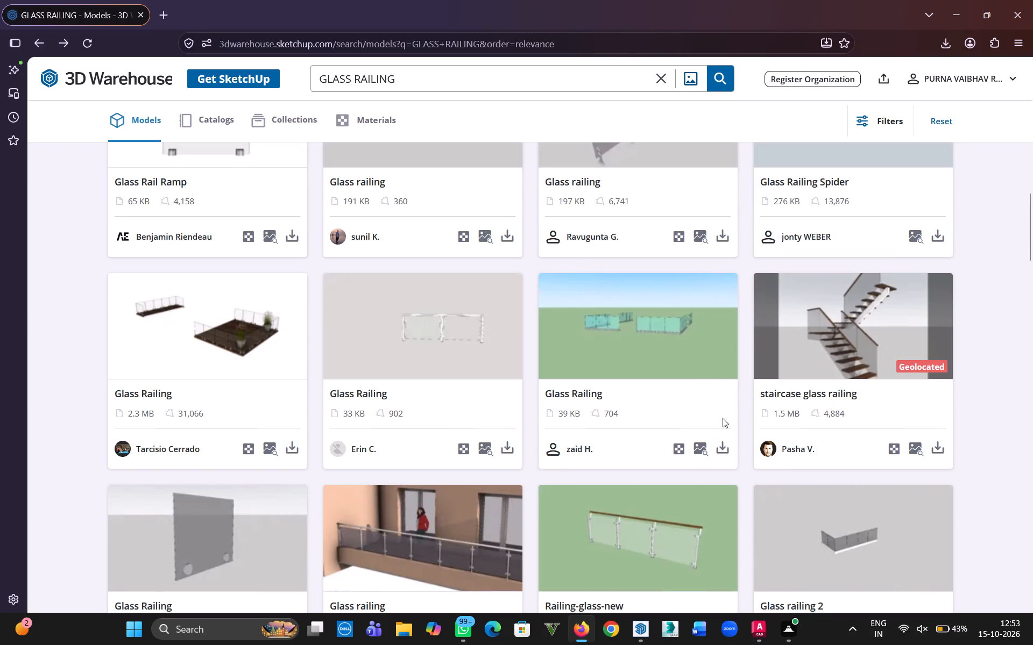
scroll(723, 418, up, 1)
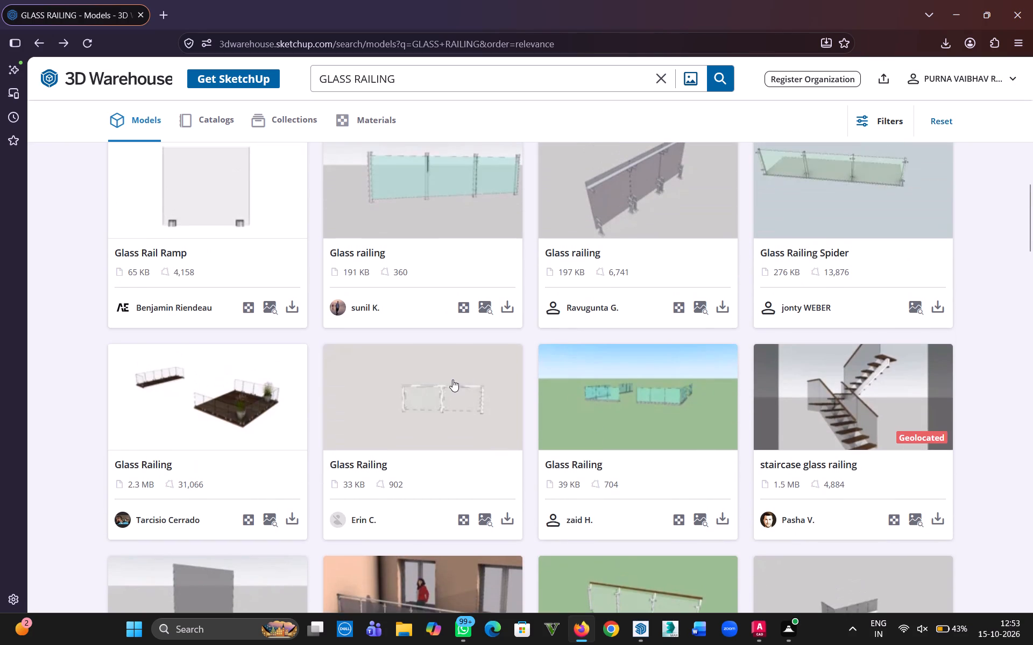
click(452, 379)
scroll(484, 399, down, 3)
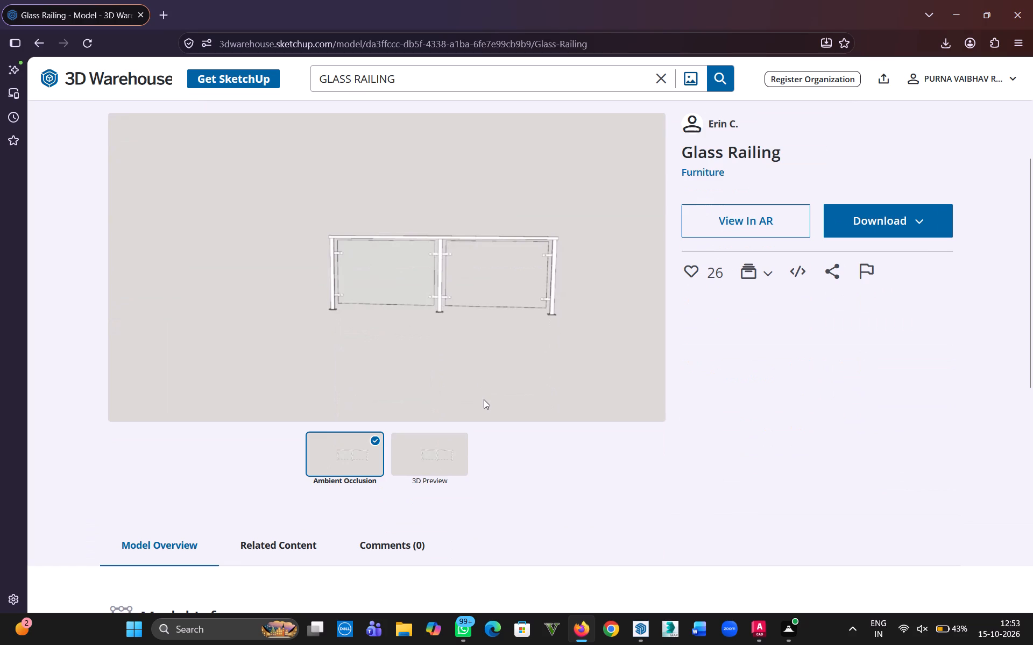
click(418, 456)
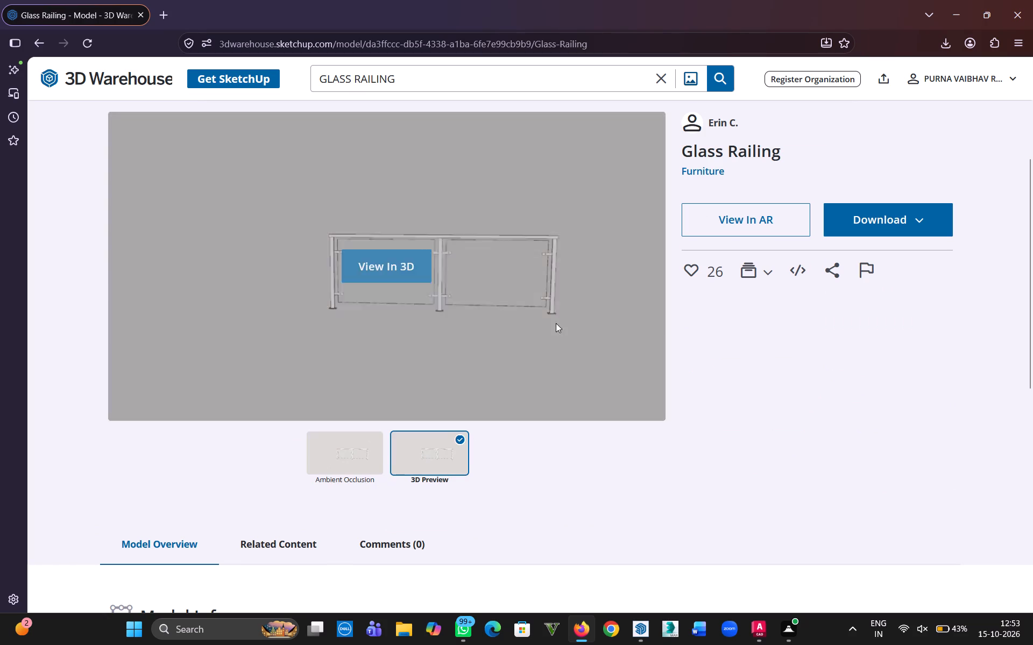
scroll(556, 323, up, 3)
scroll(543, 348, down, 2)
click(411, 333)
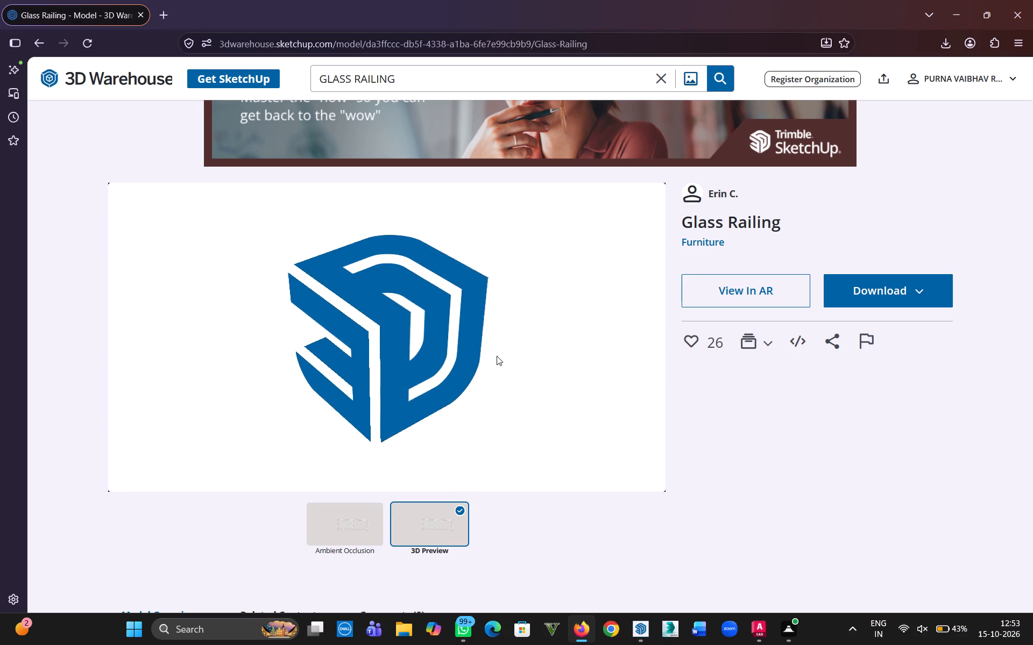
click(924, 294)
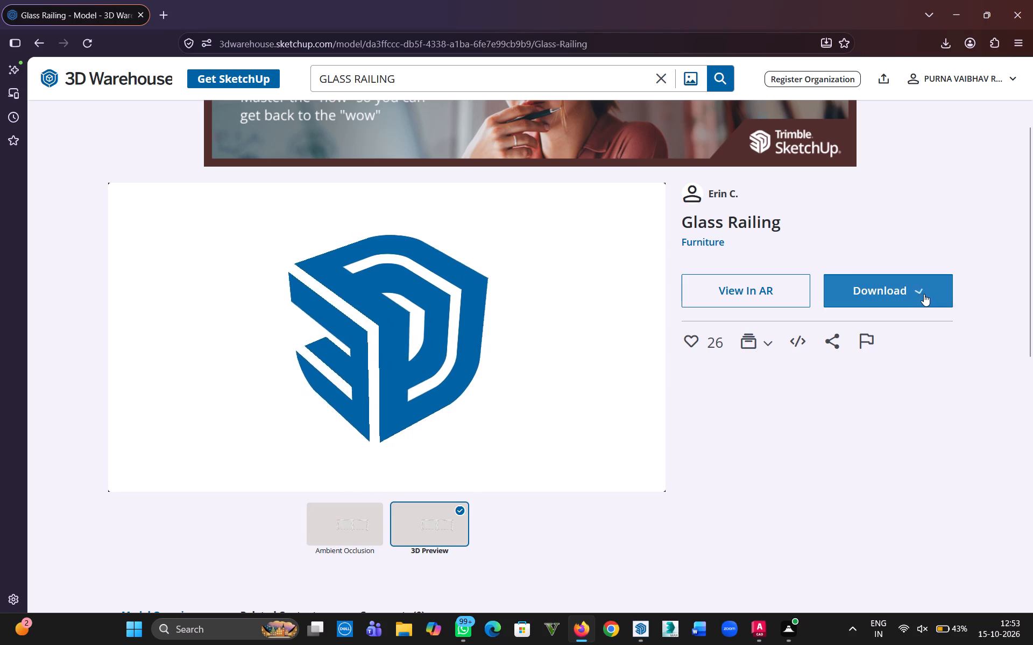
click(859, 336)
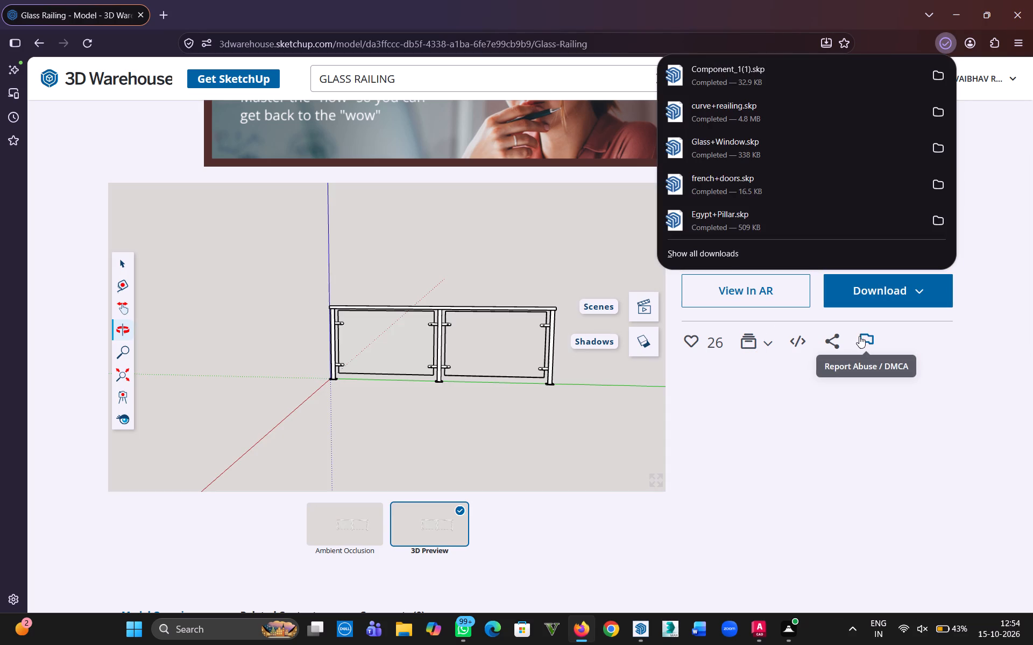
Examine the two-panel glass railing from several angles in the 3D preview, then minimize the browser.
drag(451, 308, 508, 388)
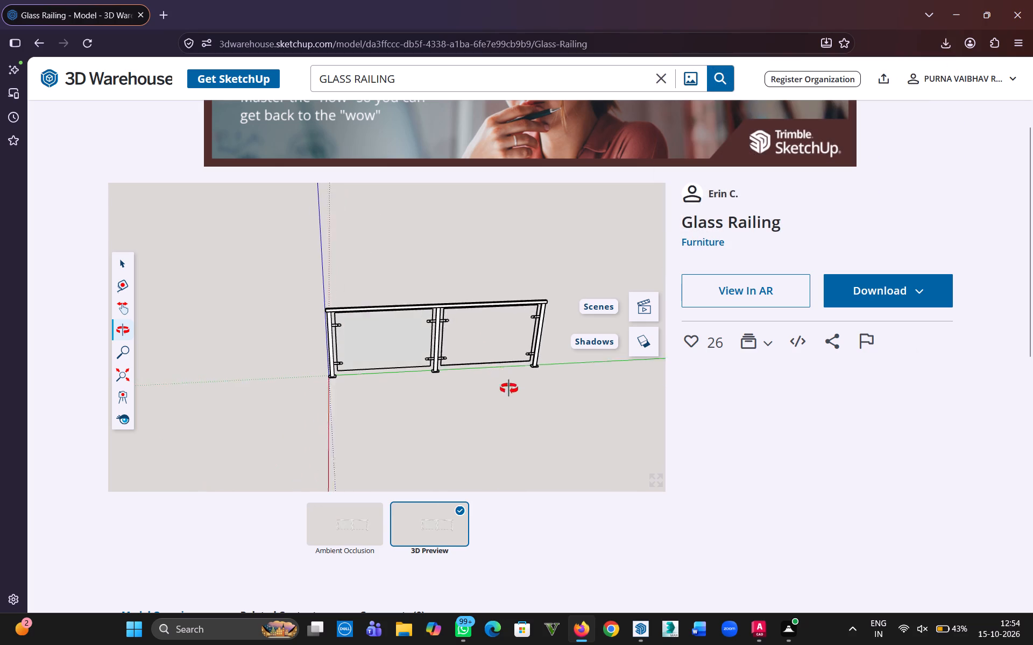
drag(508, 388, 655, 409)
drag(348, 346, 741, 279)
drag(329, 334, 429, 283)
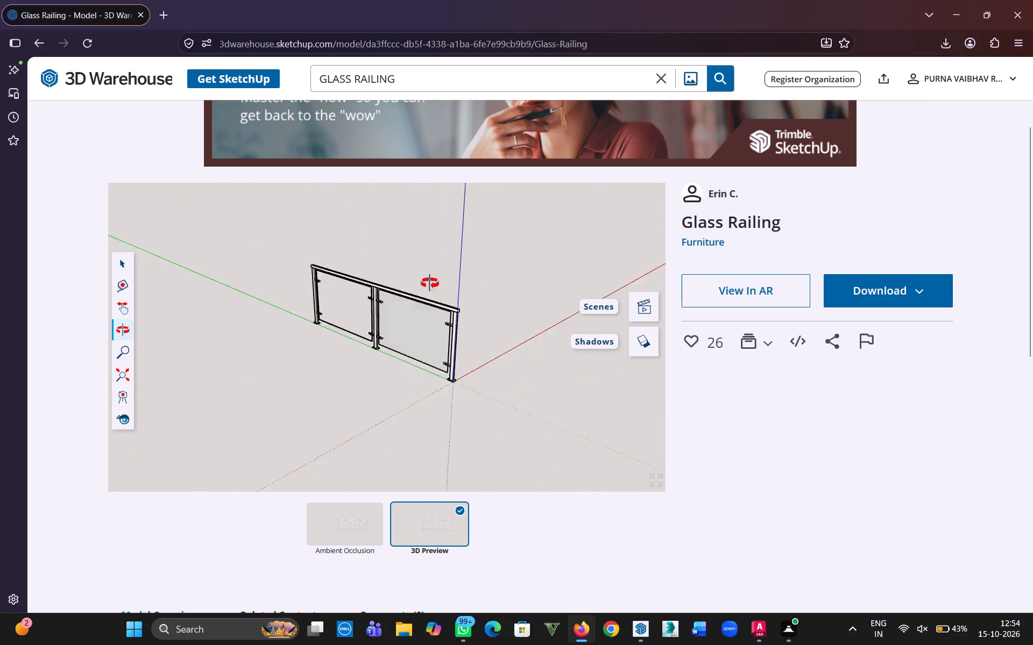
drag(429, 283, 490, 189)
click(954, 13)
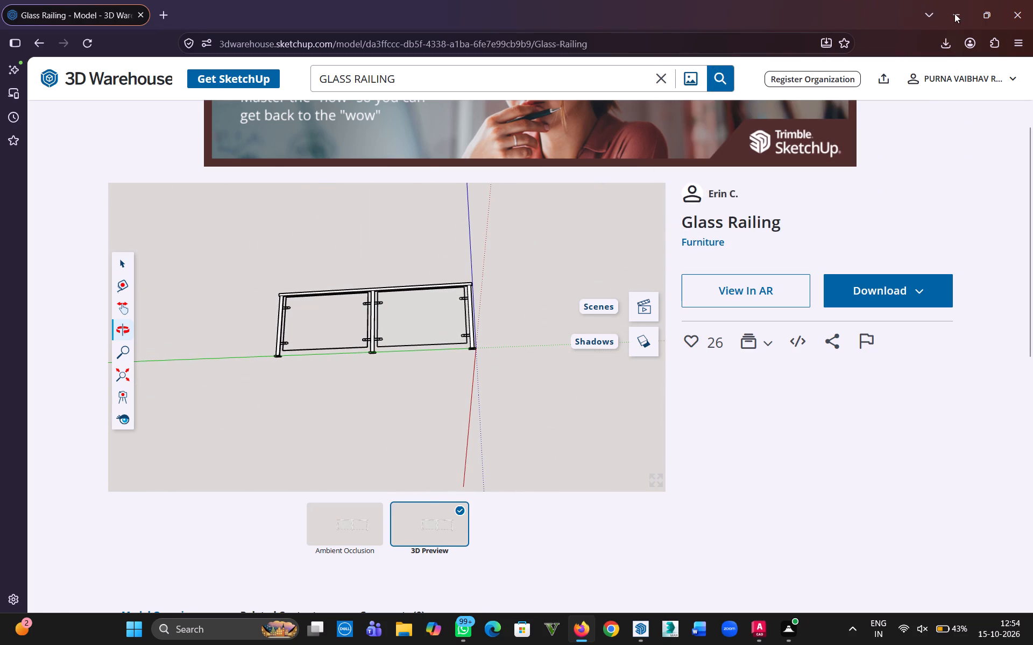
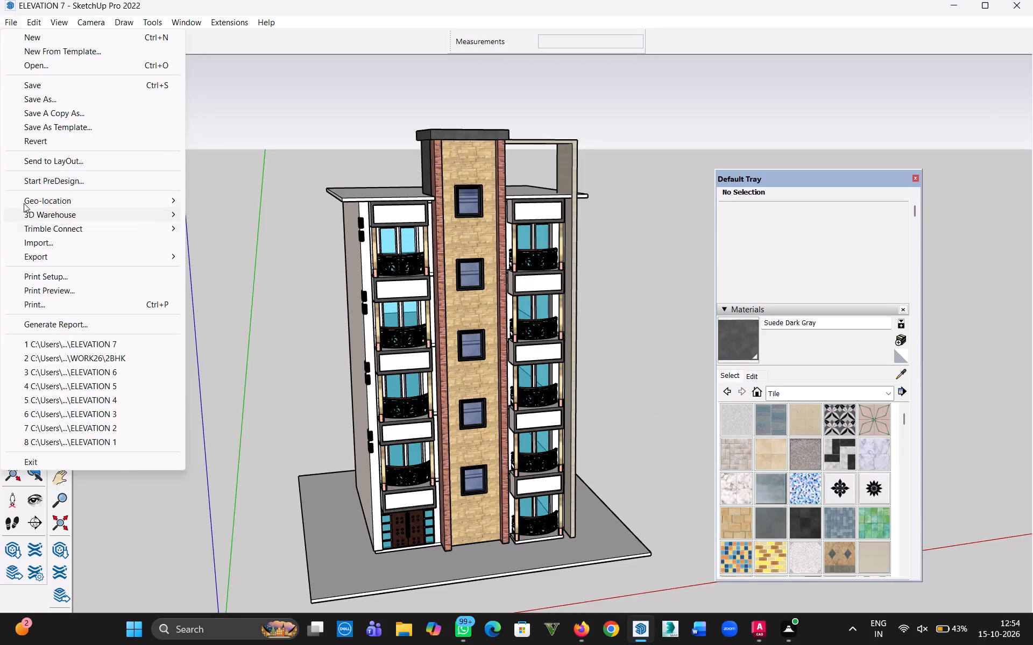
Start a model import and rename the downloaded Component_1(1) file in Downloads as GLASS RAILING REC.
click(35, 248)
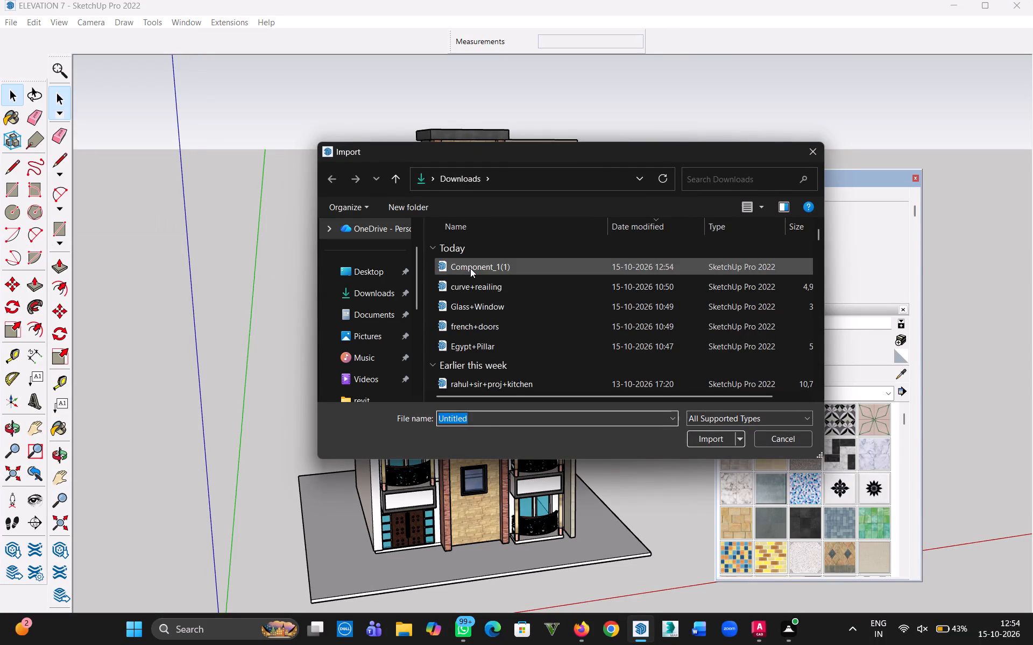
right_click(470, 268)
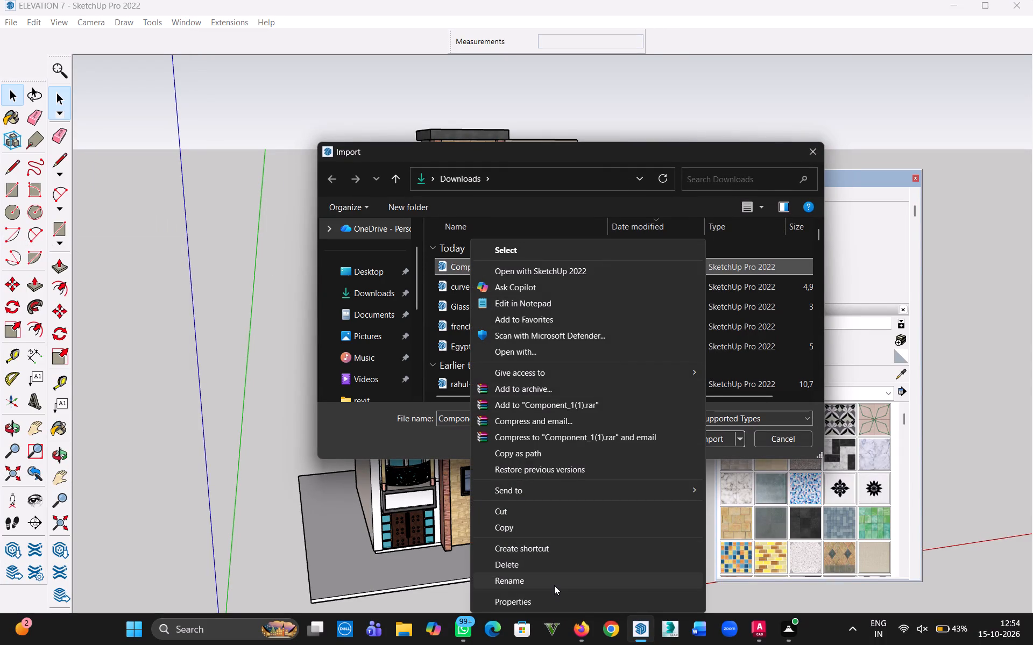
click(548, 576)
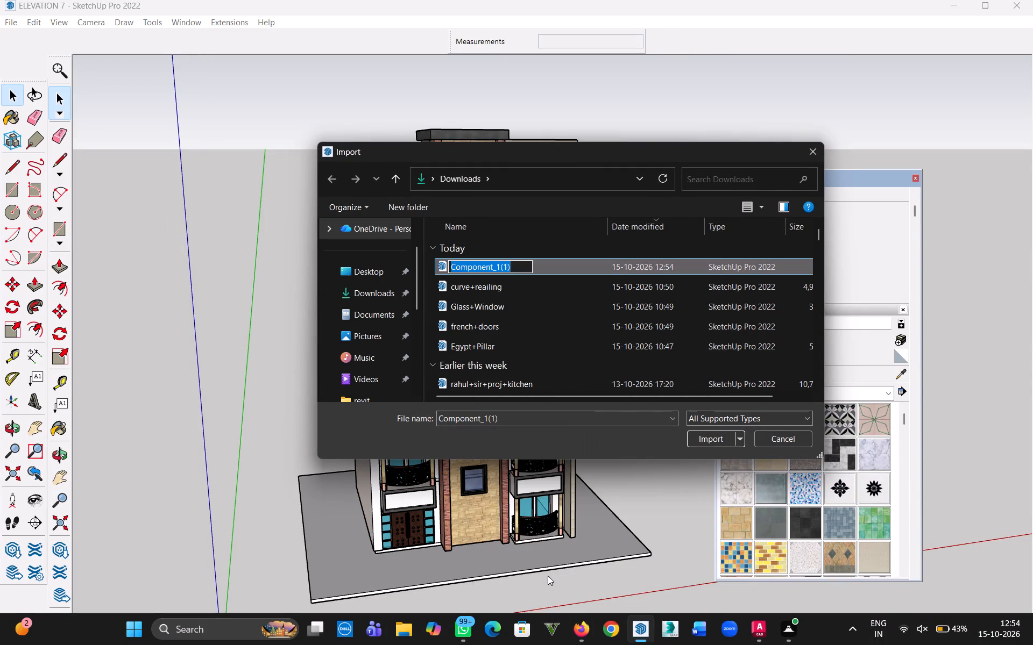
text(GLASS RAILING REC)
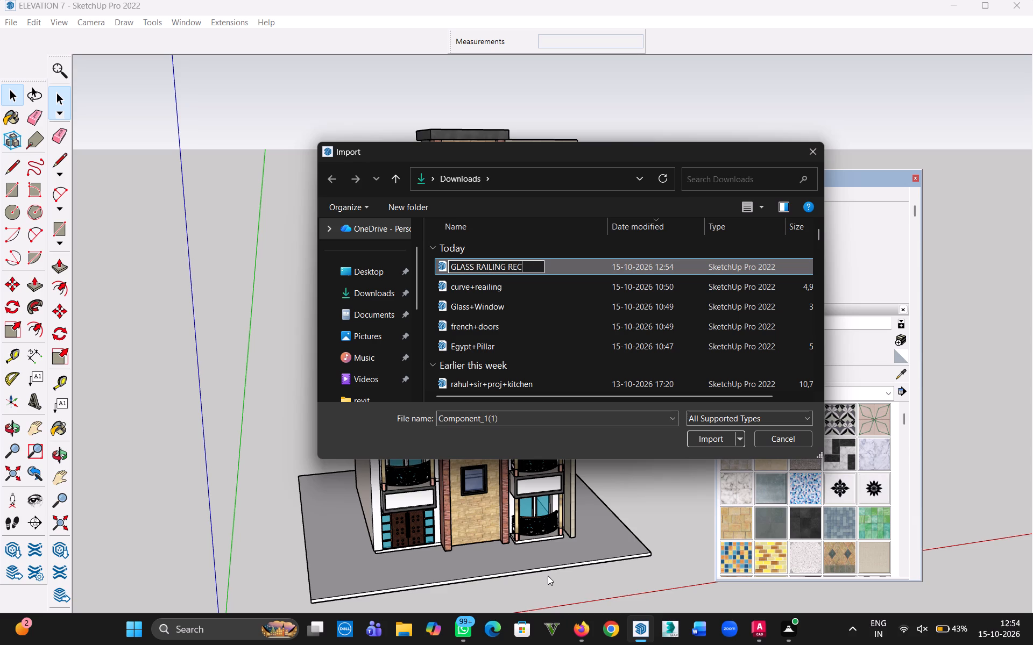
key(Return)
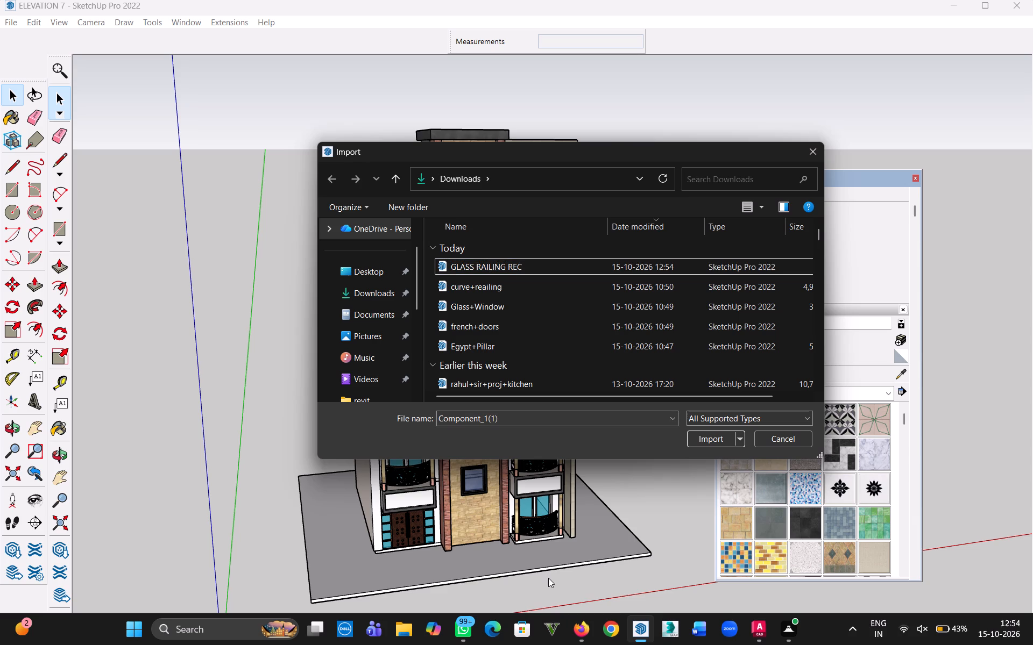
Import the GLASS RAILING REC model and place it on the open ground beside the building.
click(704, 433)
click(581, 322)
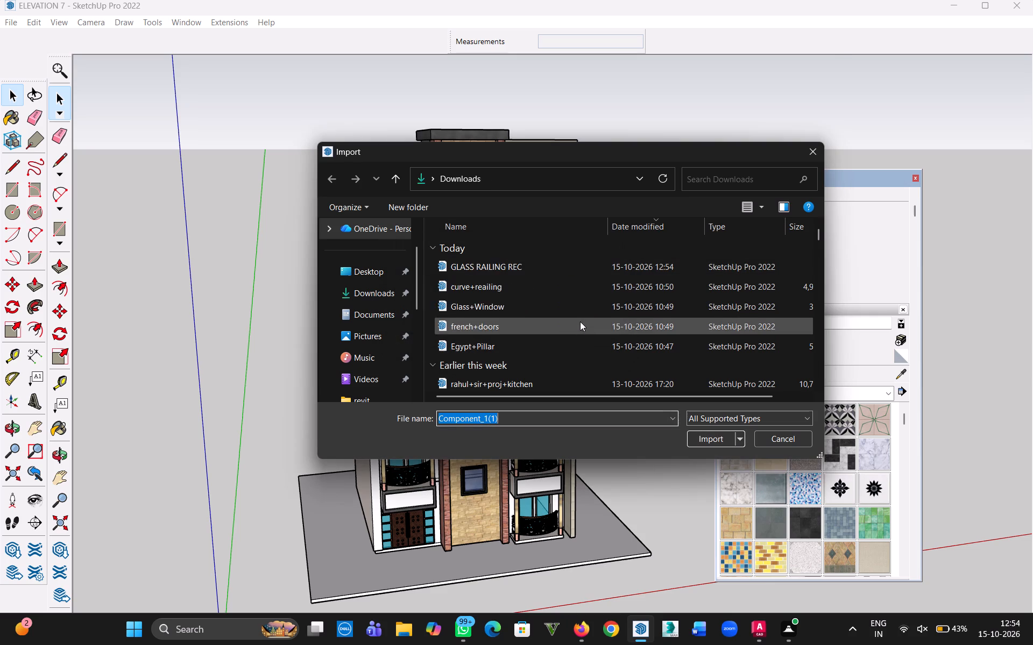
click(494, 259)
click(713, 442)
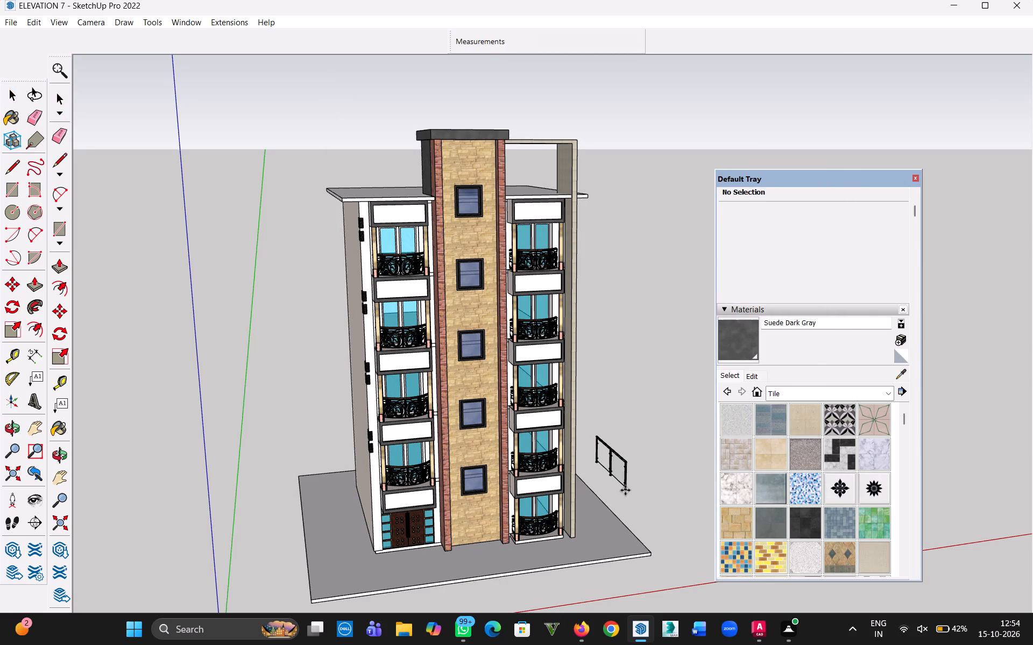
click(625, 491)
Rotate the glass railing 90 degrees about the vertical axis and close the Default Tray.
scroll(614, 448, up, 20)
scroll(614, 448, up, 1)
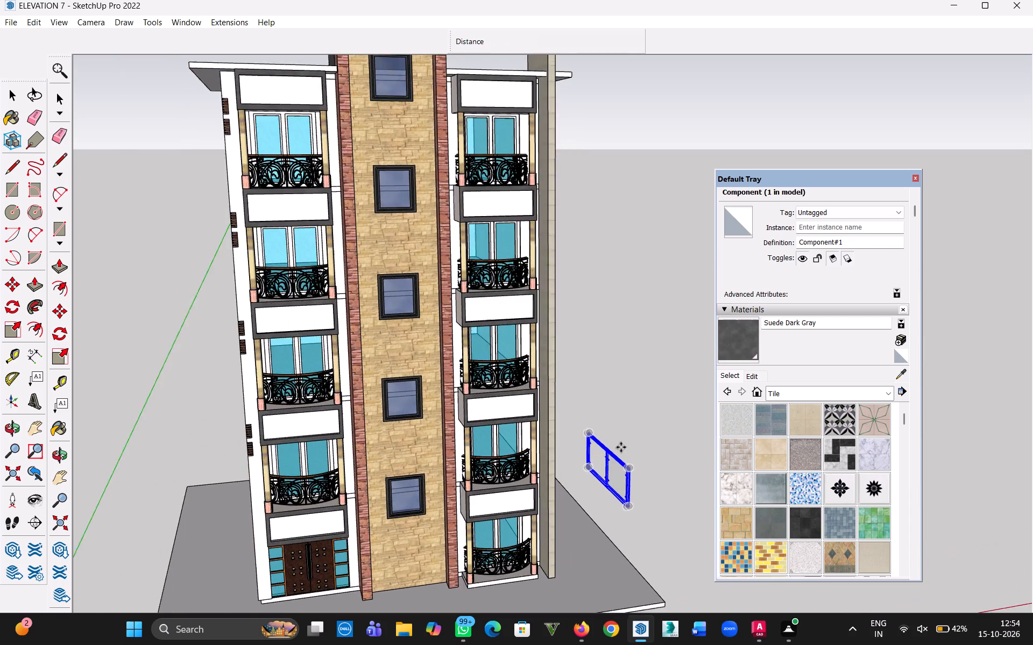
scroll(621, 447, up, 20)
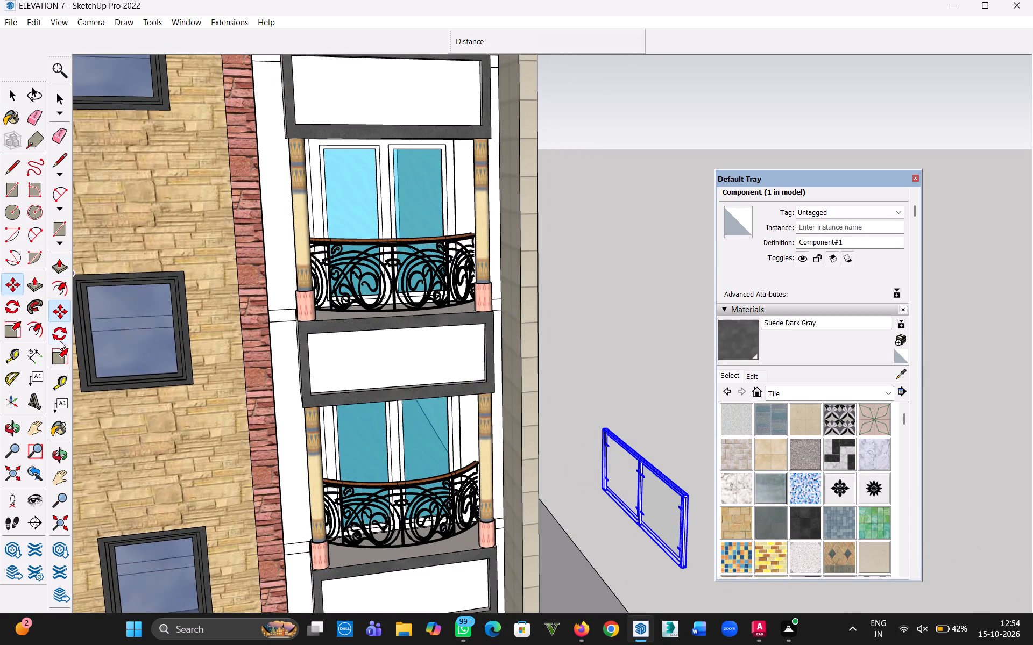
click(60, 341)
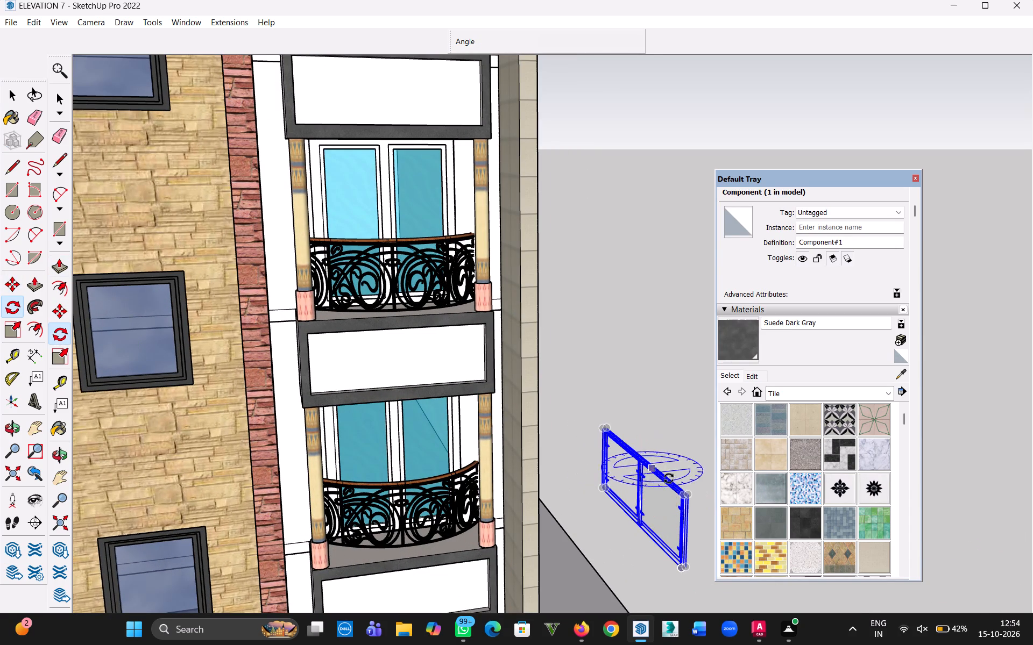
click(642, 451)
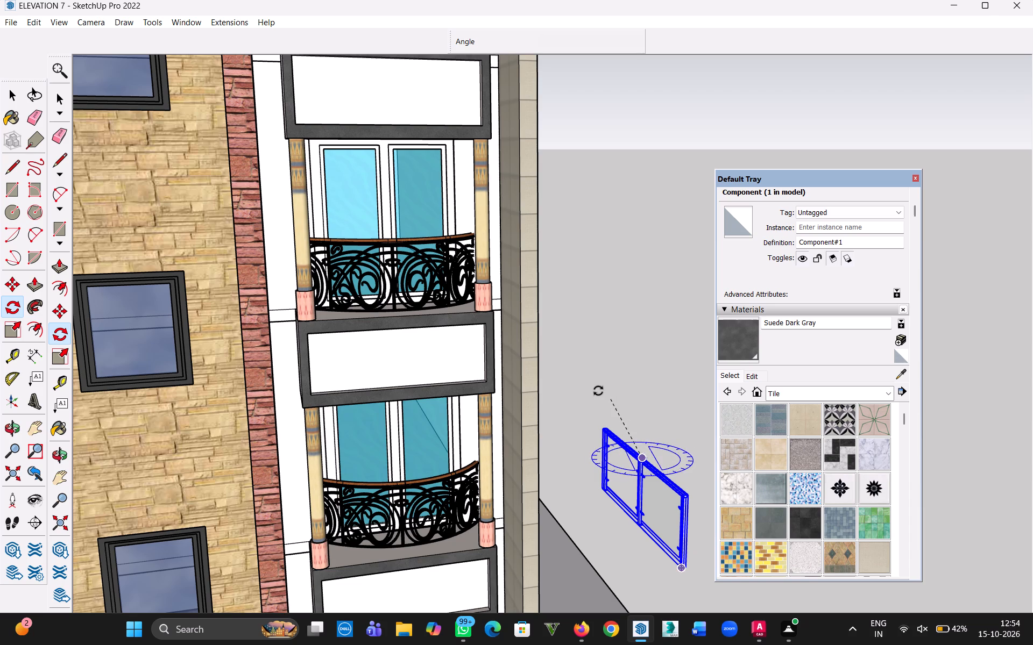
click(572, 399)
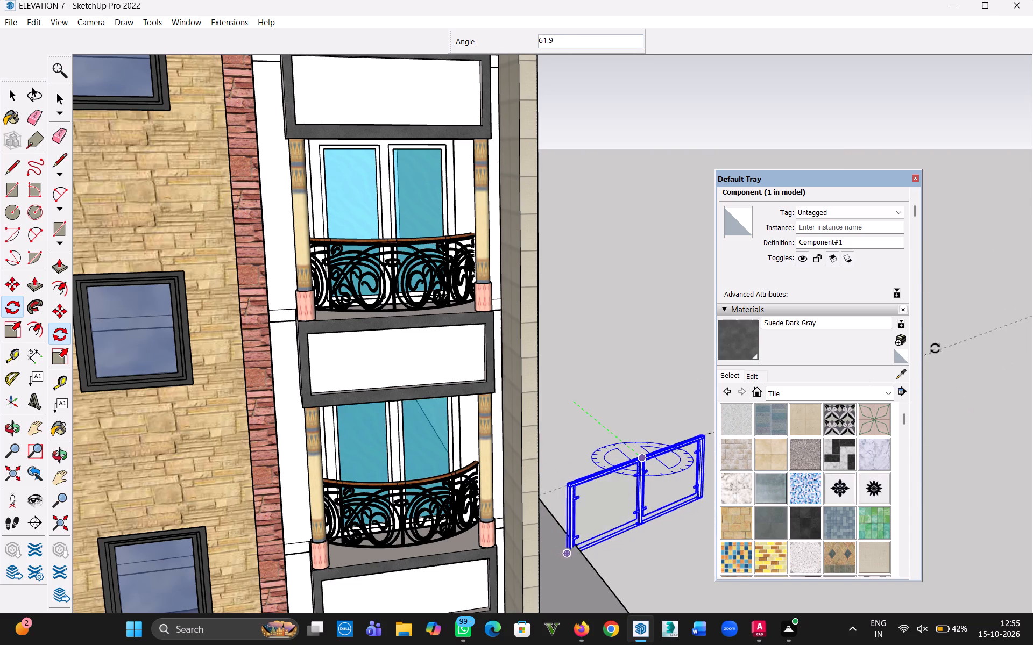
click(915, 177)
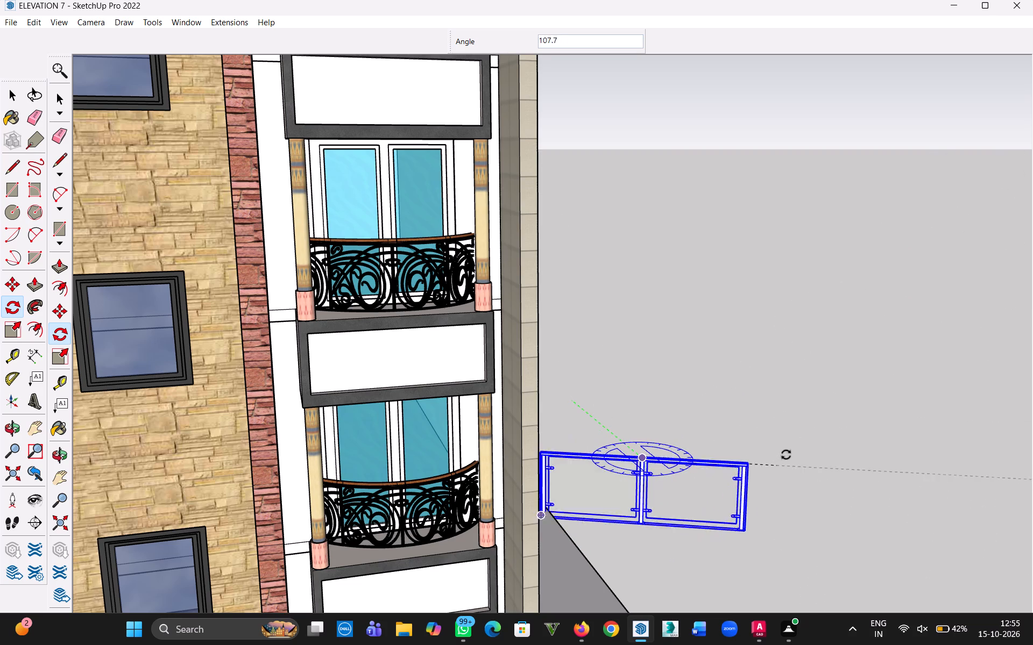
click(805, 436)
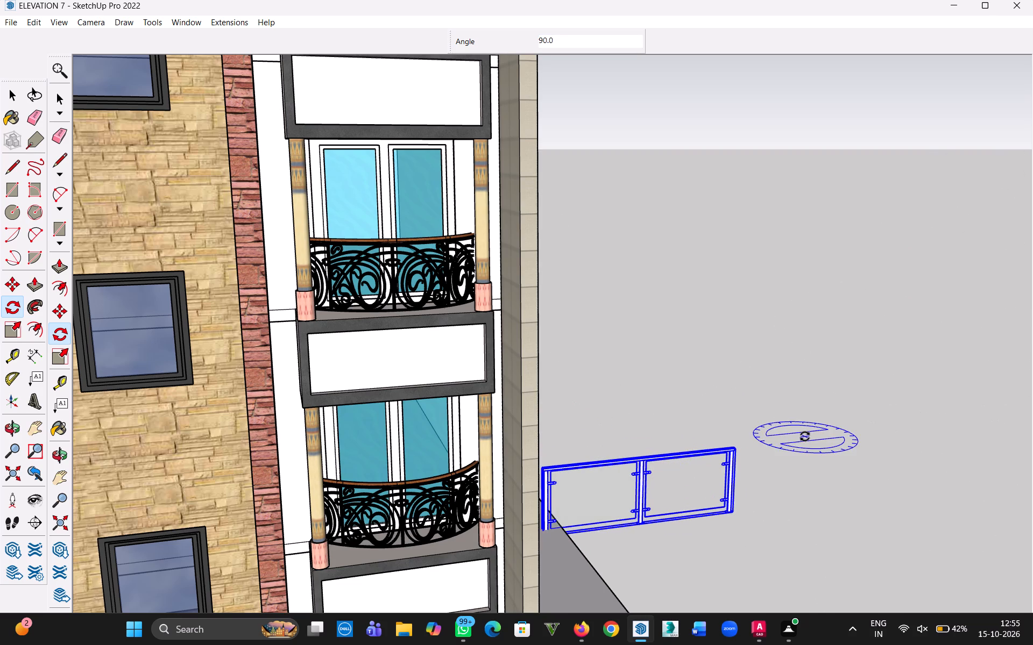
click(15, 102)
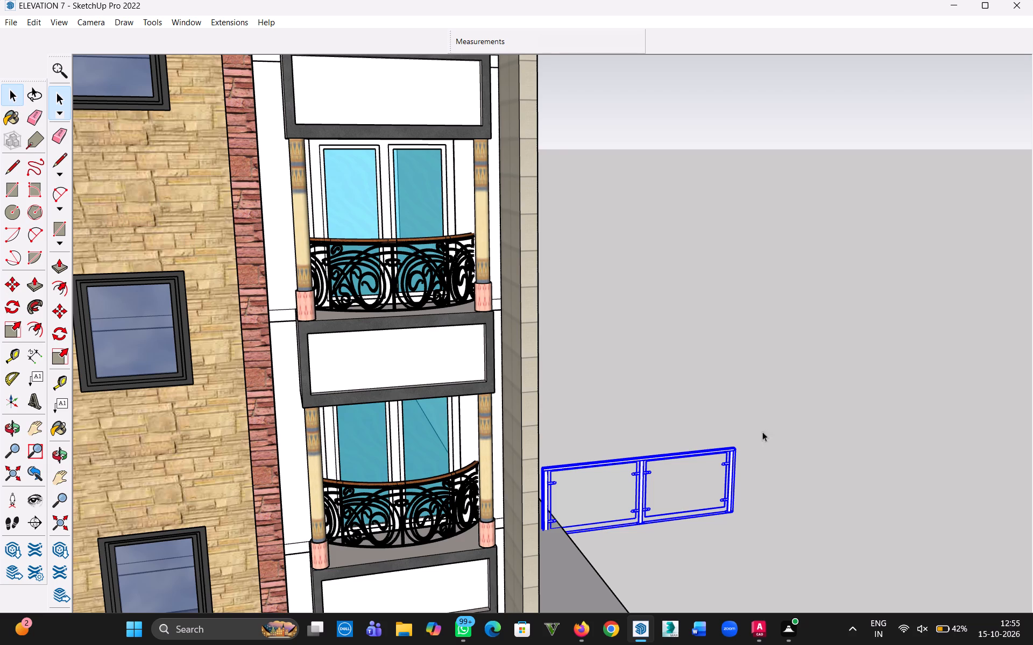
Measure the glass railing's height at its middle post, from the base plate to the top rail, and deselect the railing.
scroll(773, 461, down, 2)
scroll(659, 494, up, 16)
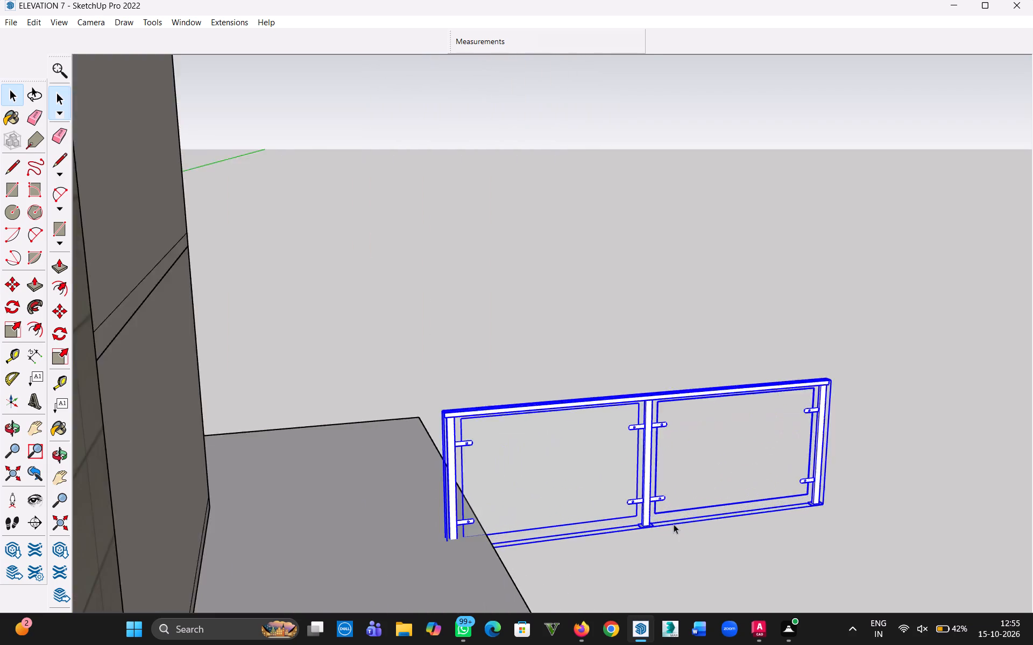
scroll(674, 524, up, 6)
key(t)
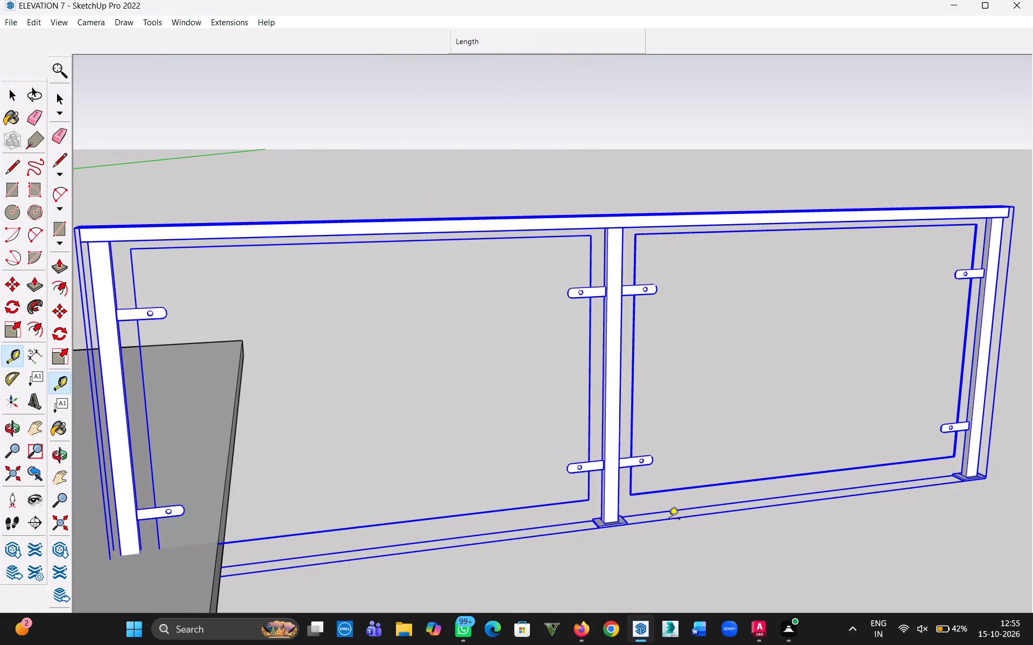
click(617, 520)
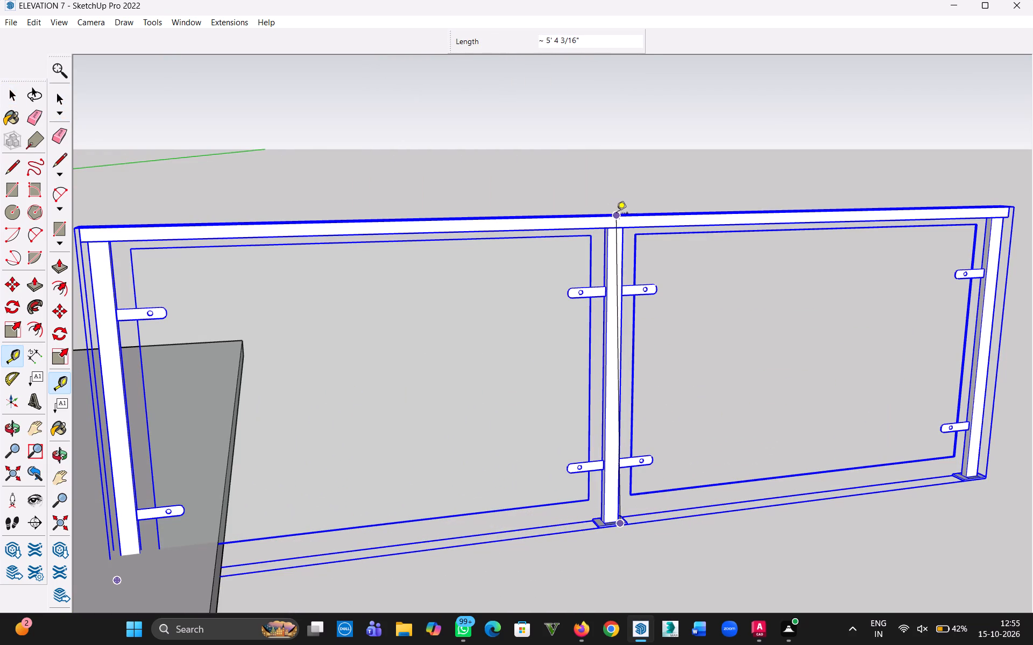
key(Escape)
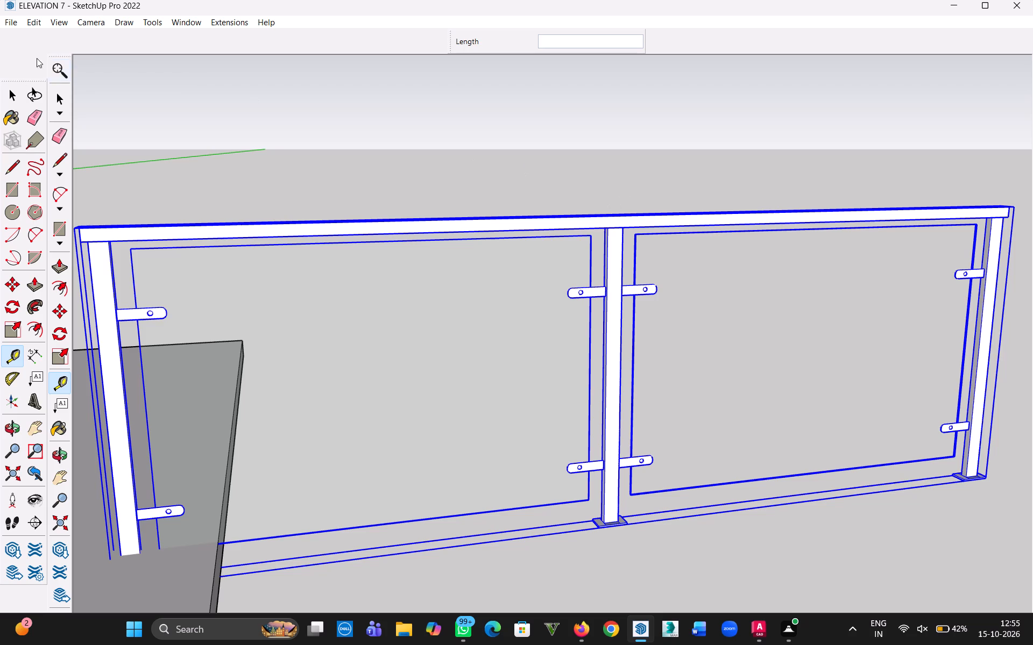
click(17, 95)
click(462, 135)
Move the glass railing by its end post's base-plate corner onto the outer front corner of the roof slab, beside the pergola column.
scroll(524, 244, down, 10)
scroll(718, 335, up, 2)
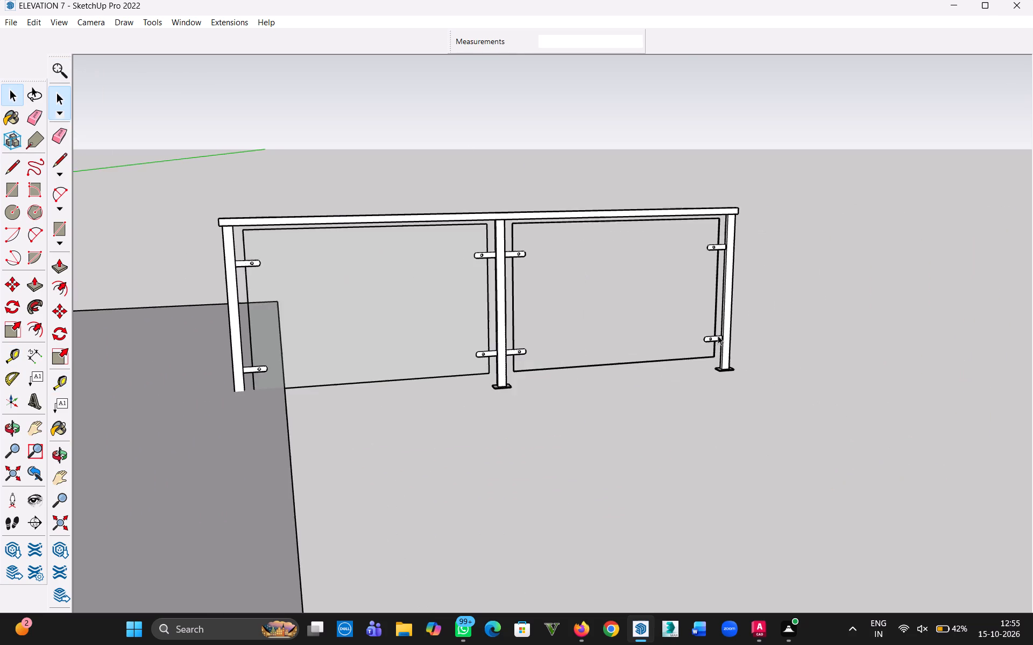
scroll(718, 335, up, 17)
middle_drag(691, 376, 700, 435)
scroll(691, 378, up, 1)
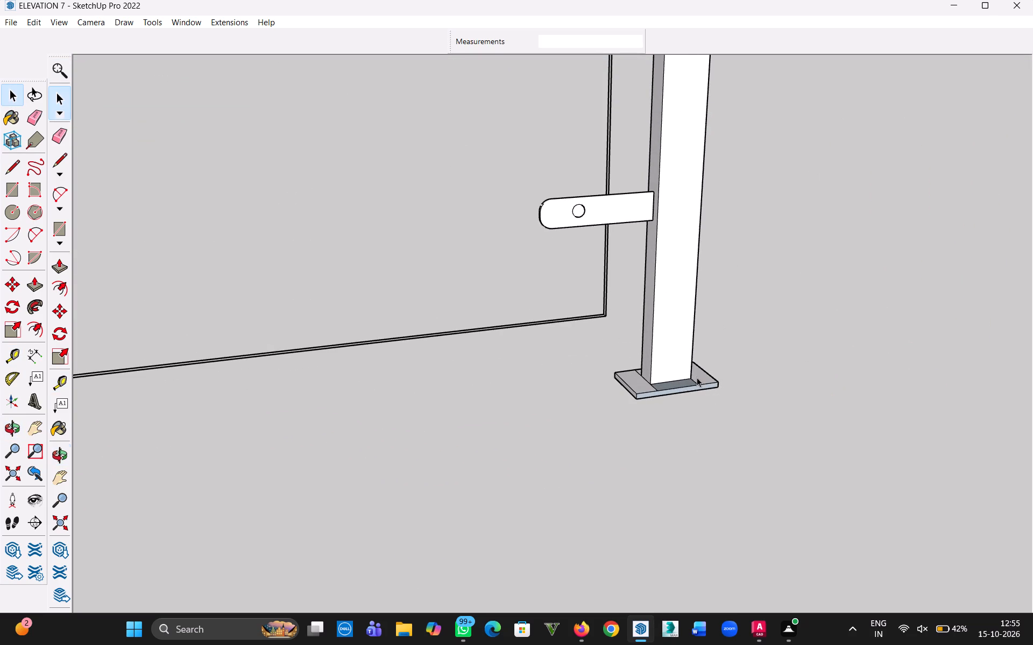
click(697, 377)
middle_drag(712, 402, 759, 555)
scroll(695, 369, up, 10)
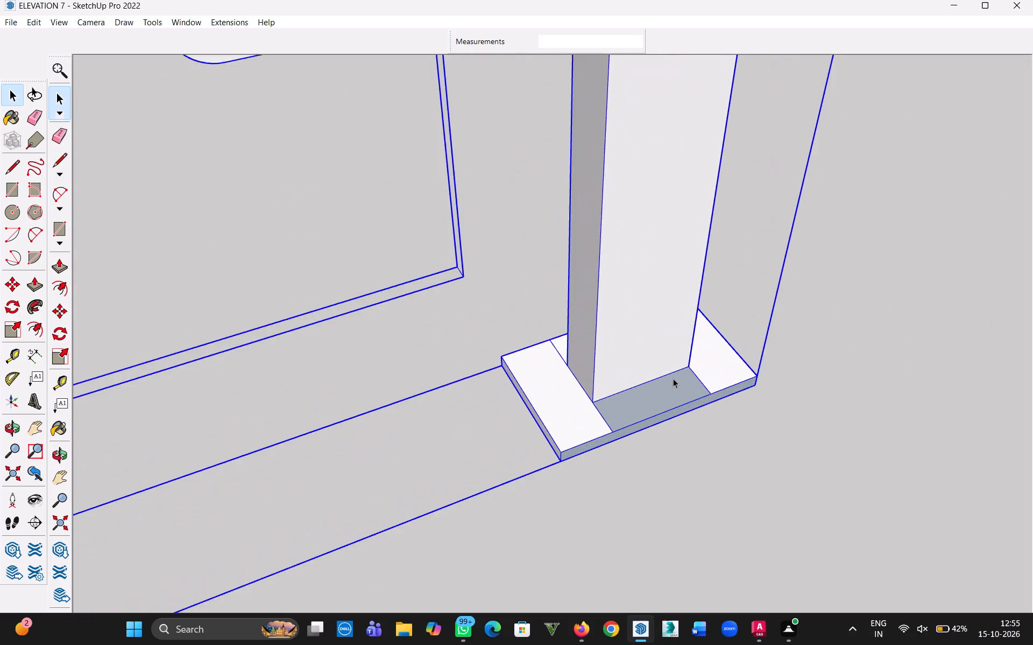
click(667, 395)
scroll(752, 399, down, 11)
middle_drag(782, 362, 652, 460)
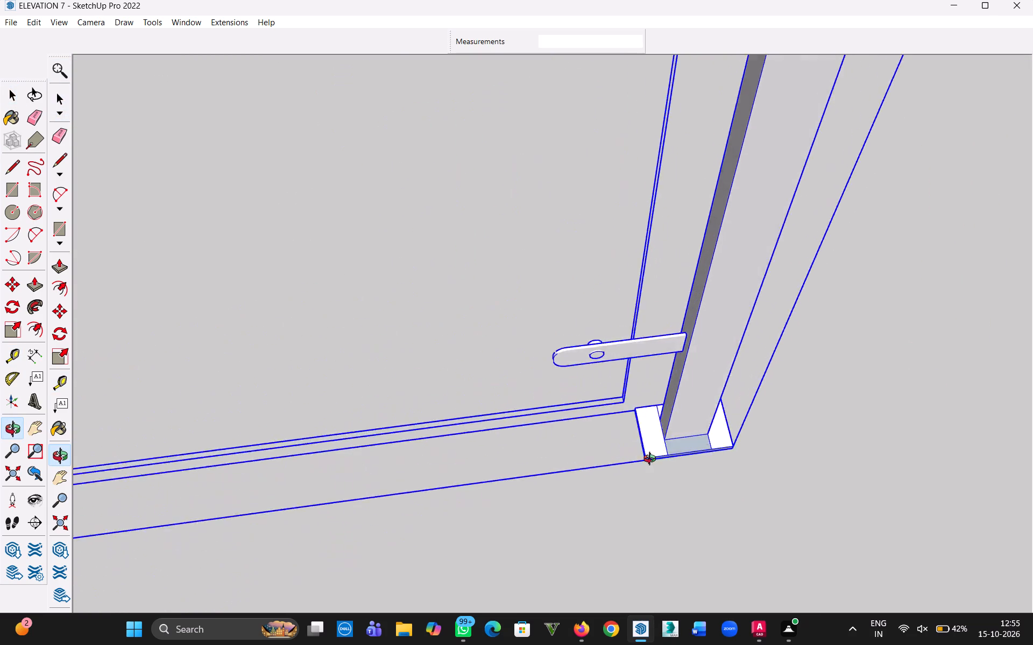
middle_drag(652, 460, 25, 331)
middle_drag(380, 319, 257, 341)
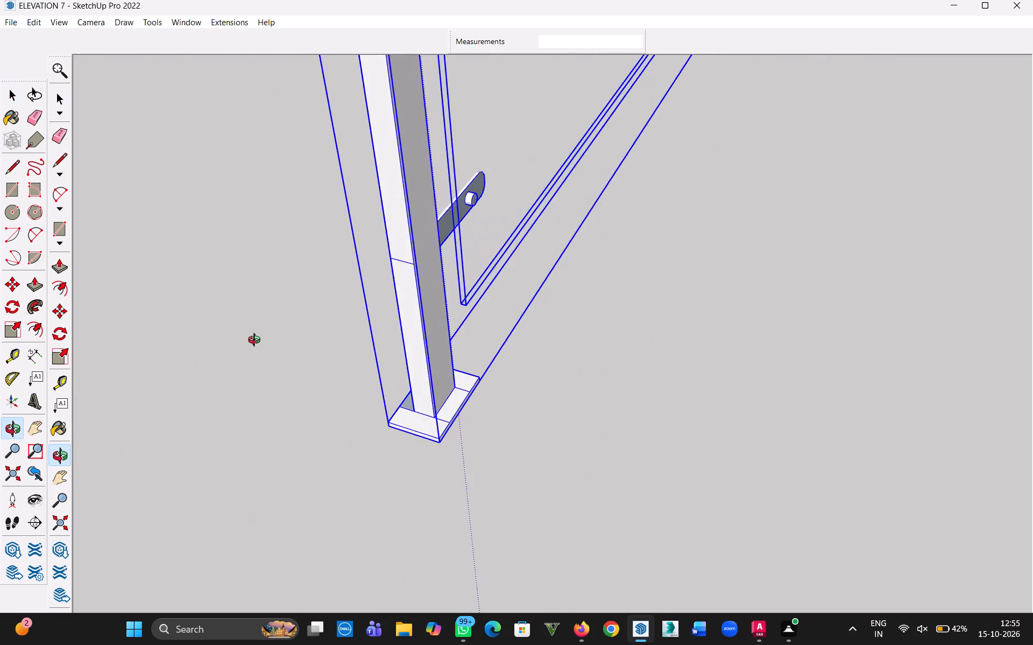
middle_drag(257, 341, 782, 300)
middle_drag(591, 513, 700, 495)
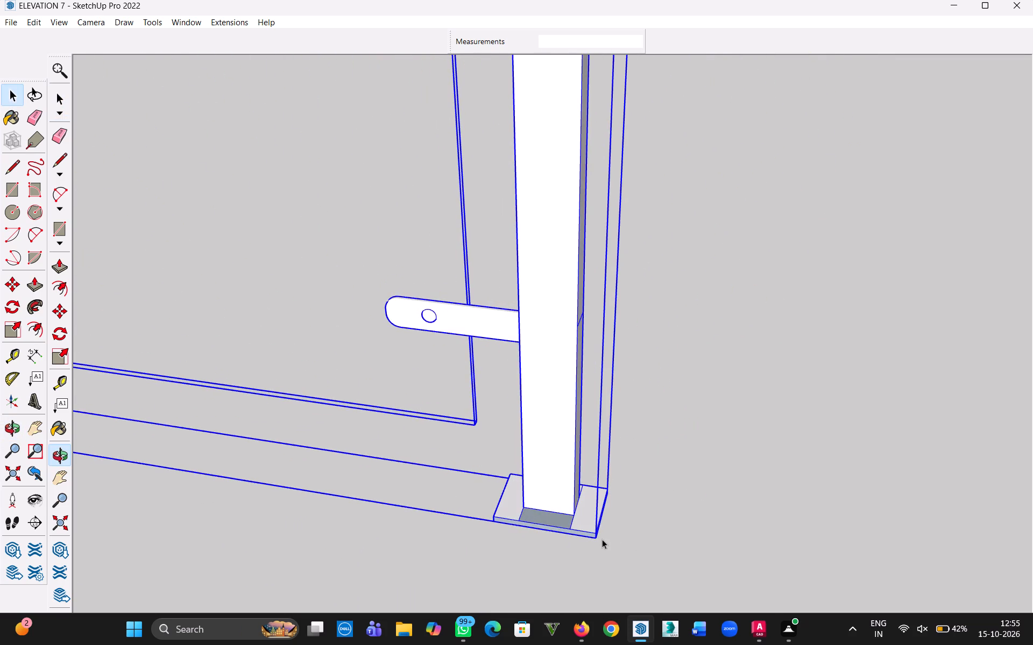
key(m)
click(596, 542)
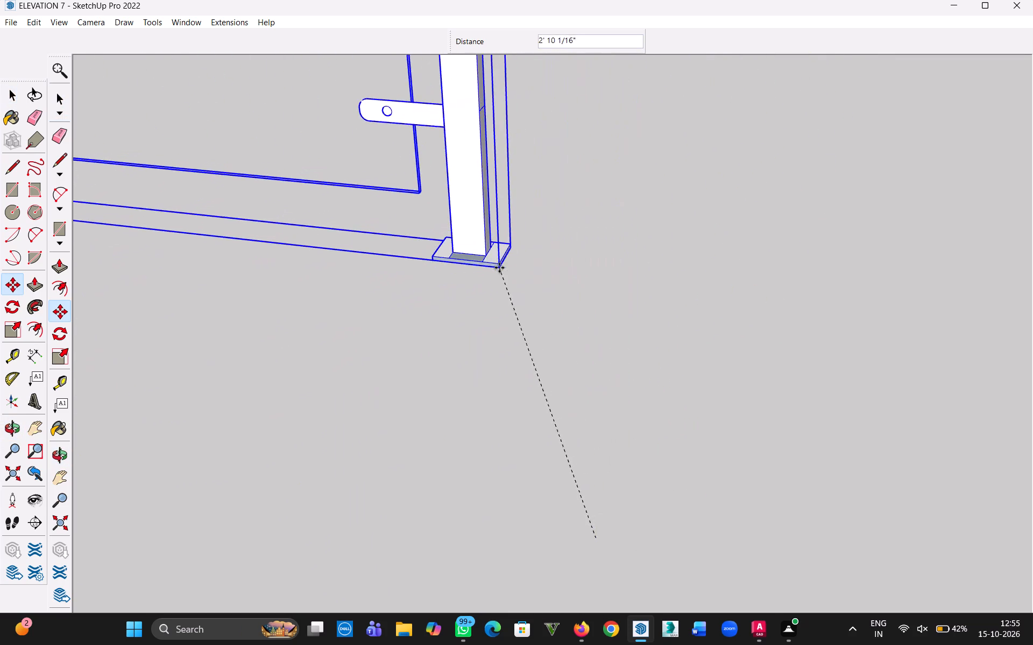
key(h)
scroll(462, 266, down, 20)
scroll(462, 266, down, 13)
drag(331, 257, 834, 615)
drag(446, 210, 528, 316)
key(Escape)
scroll(845, 341, up, 9)
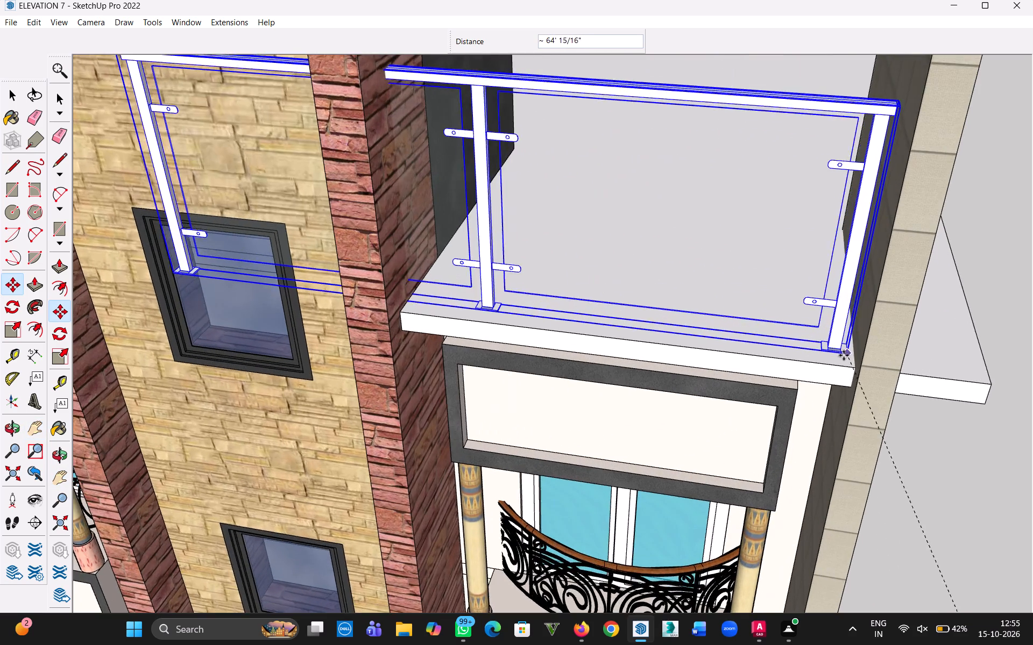
scroll(843, 356, up, 10)
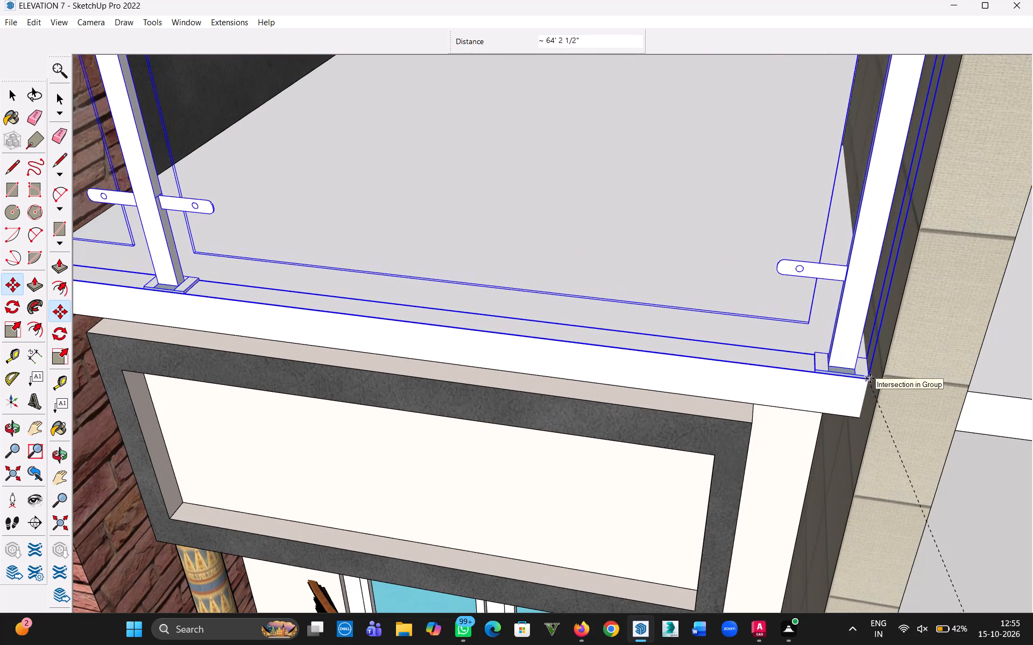
scroll(858, 373, up, 5)
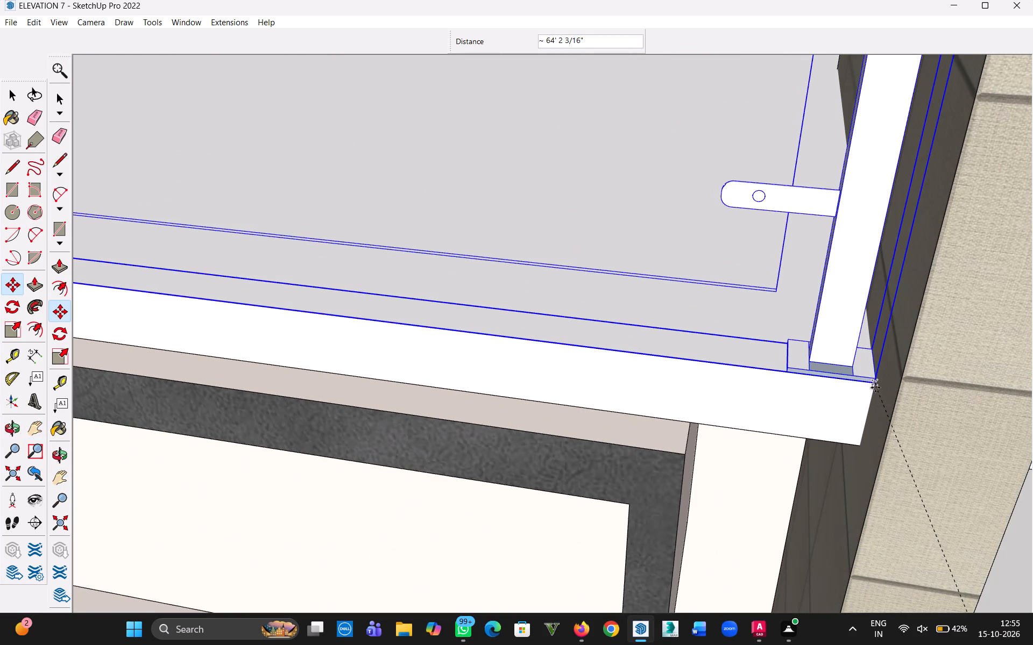
click(875, 385)
Scale the glass railing uniformly to 0.62 so it spans the front edge of the roof slab as far as the brick-clad tower.
scroll(680, 364, down, 20)
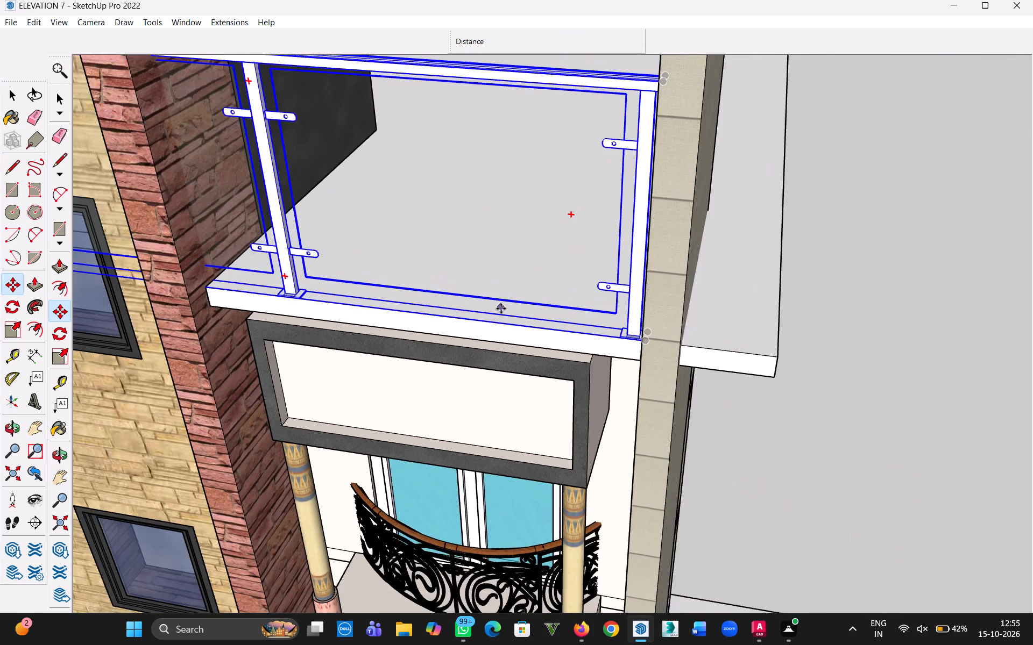
scroll(501, 309, down, 13)
key(h)
drag(499, 312, 781, 383)
key(s)
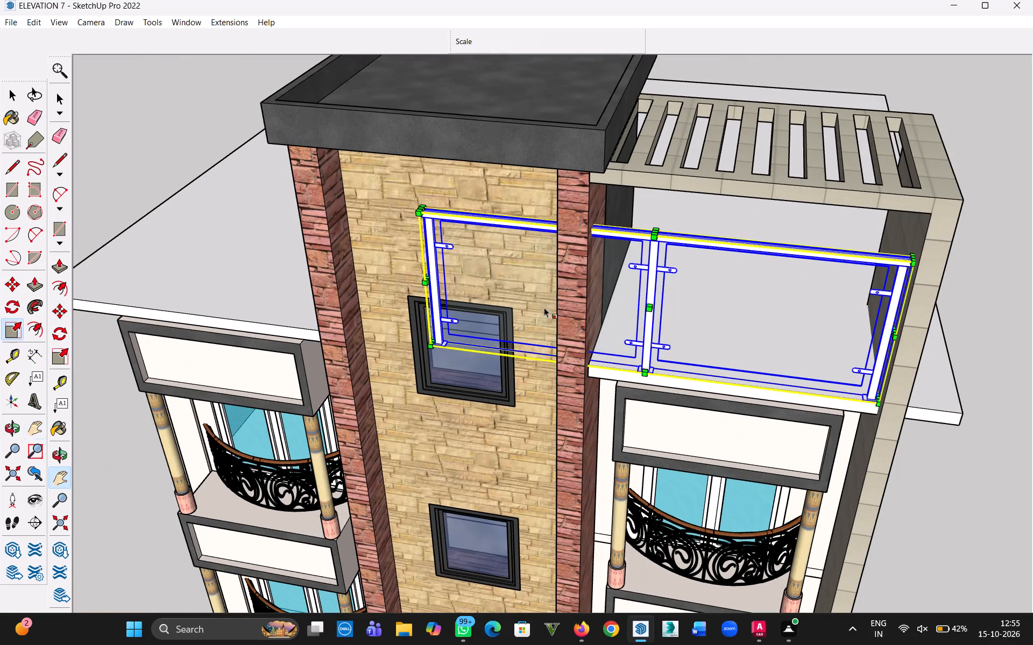
scroll(418, 206, up, 16)
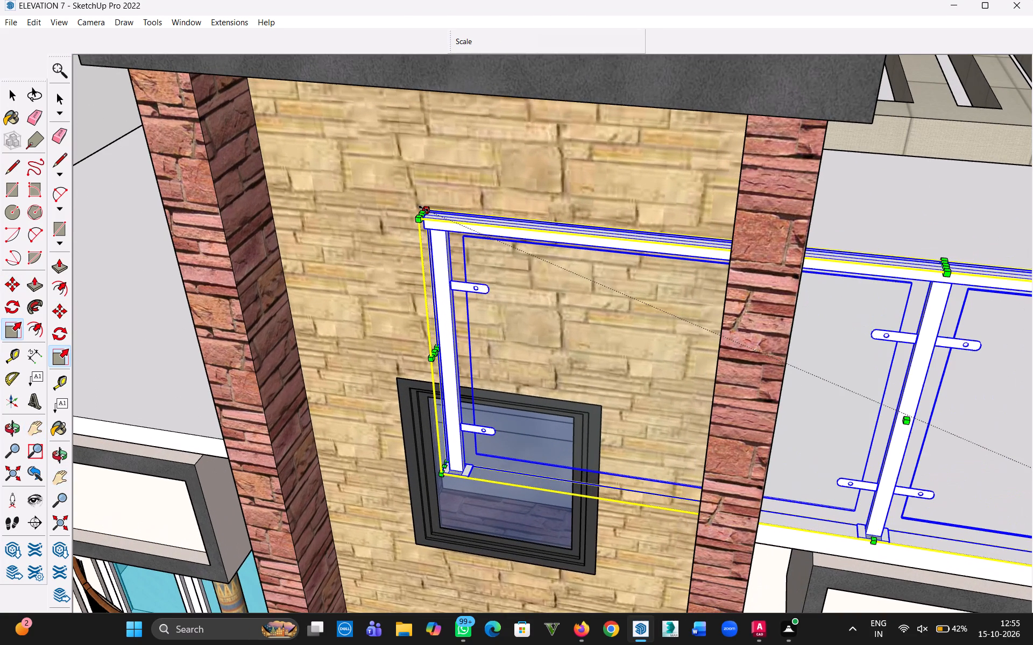
click(426, 207)
middle_drag(801, 350, 568, 295)
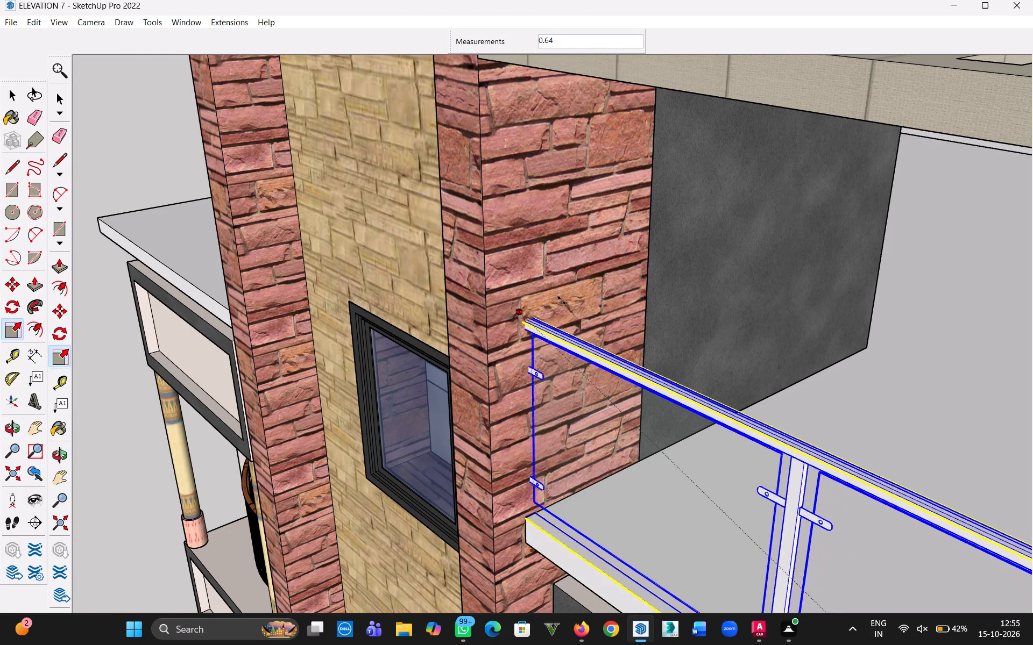
click(561, 301)
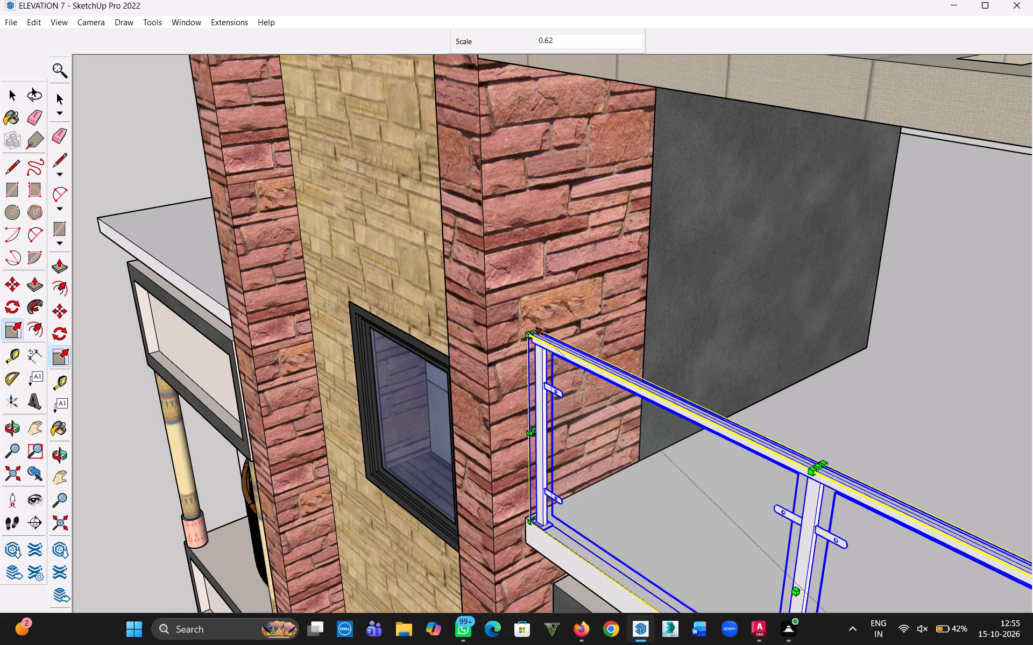
Stretch the glass railing from its top tower-side edge by about 1.01 in length and 1.17 in height, up to the brick-clad tower.
scroll(530, 329, up, 10)
click(532, 336)
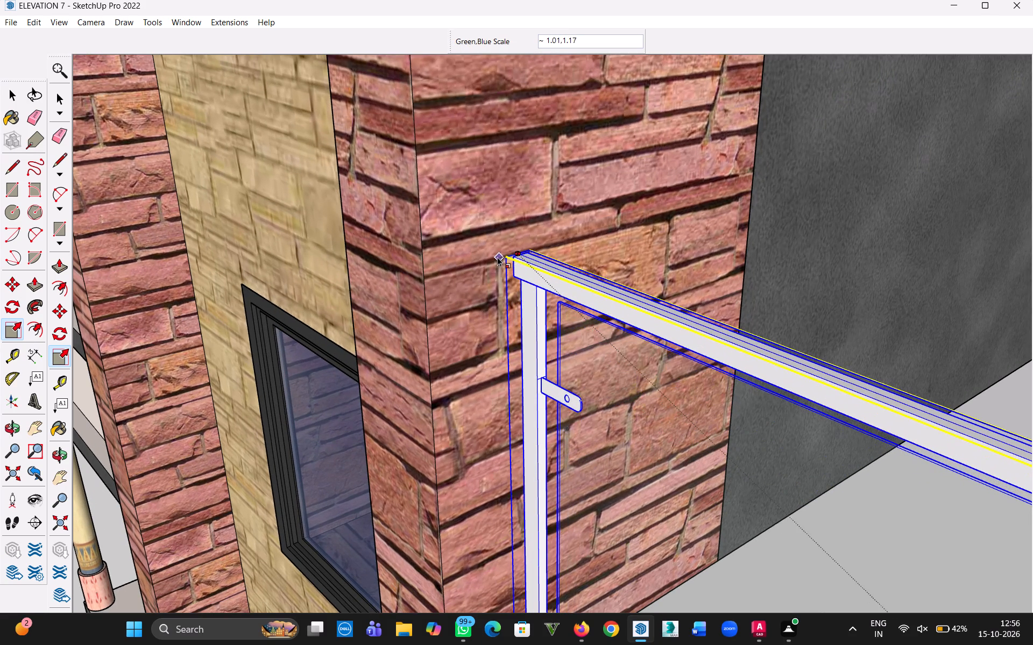
click(496, 257)
scroll(544, 315, down, 5)
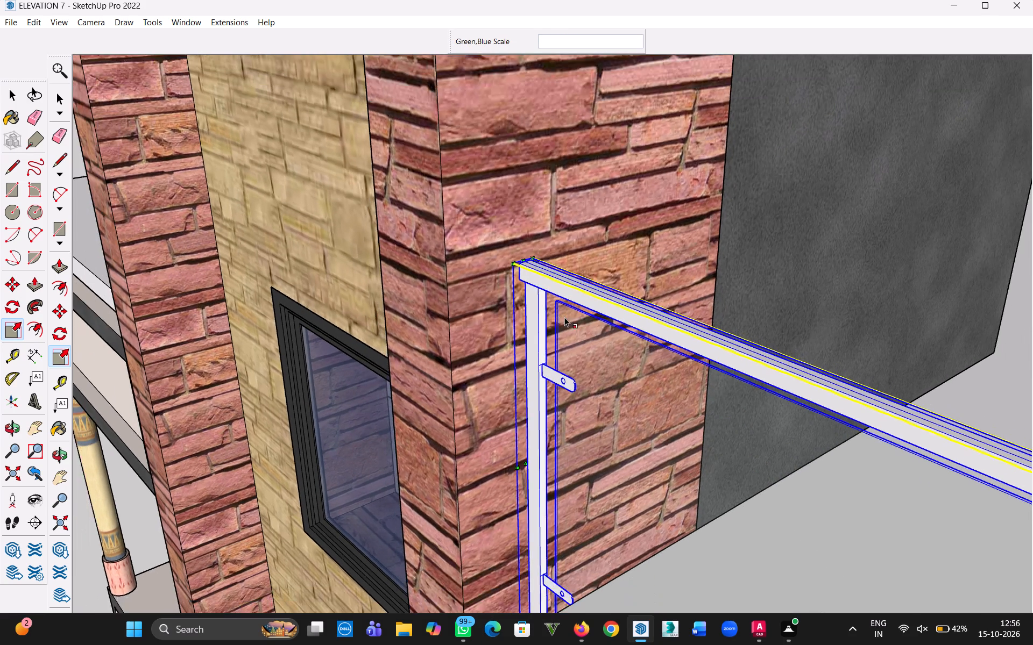
Place a guide line 3' above the roof slab's front edge with the Tape Measure.
scroll(564, 317, down, 19)
middle_drag(632, 369, 868, 286)
scroll(869, 288, down, 9)
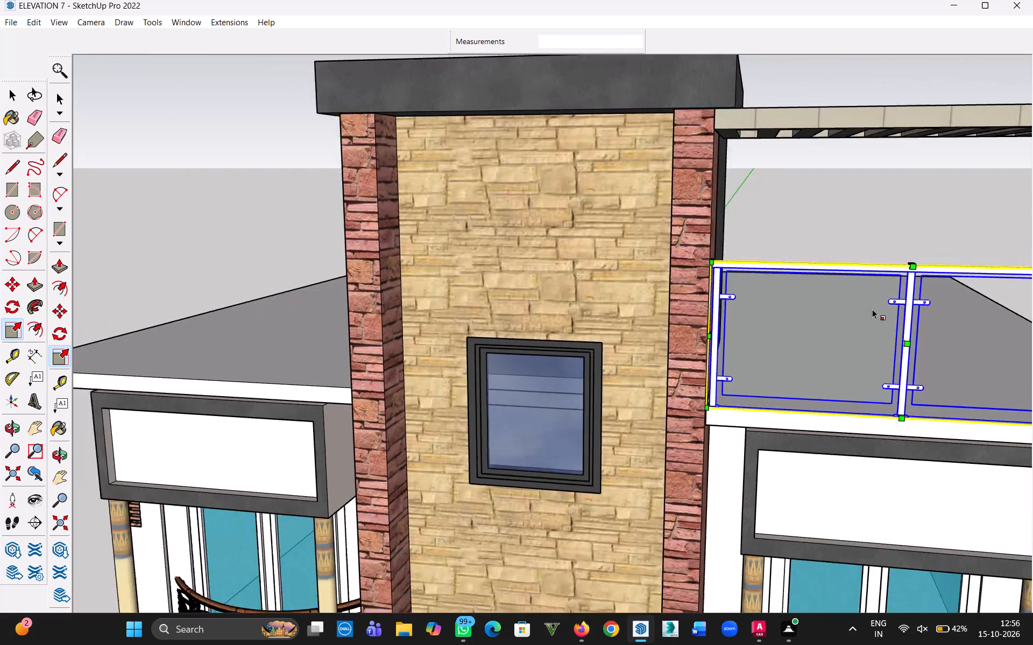
scroll(872, 309, down, 4)
middle_drag(894, 312, 885, 483)
middle_click(885, 483)
middle_drag(907, 428, 910, 319)
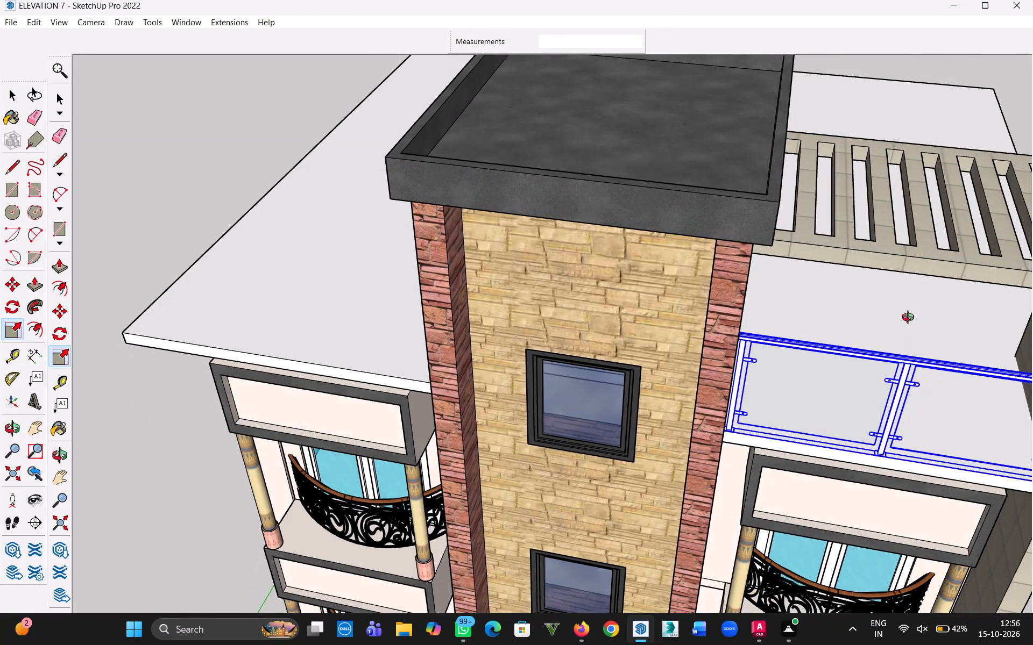
middle_drag(910, 319, 912, 281)
key(t)
scroll(821, 400, up, 20)
scroll(821, 400, up, 3)
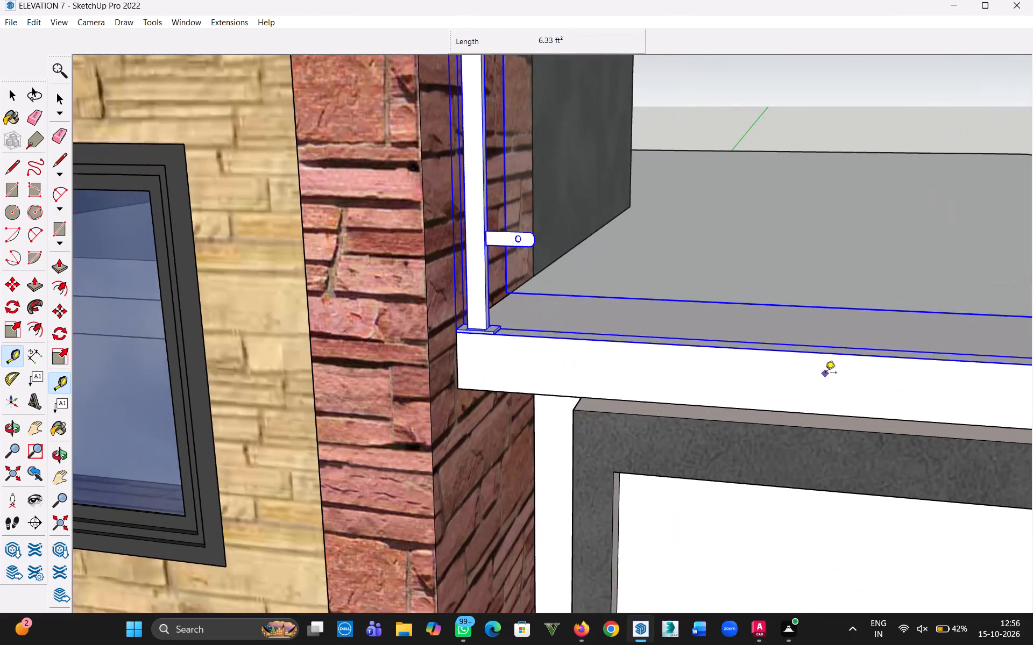
scroll(825, 374, up, 3)
click(830, 348)
scroll(854, 243, down, 12)
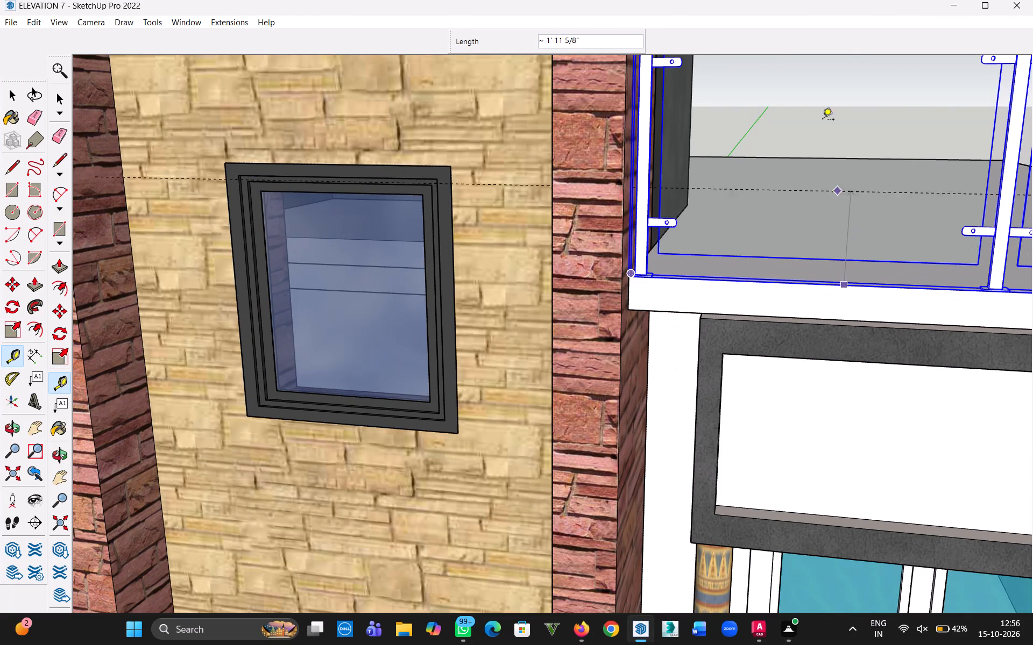
text(3')
key(Return)
Scale only the glass railing's height to about 0.76 so its top rail meets the 3' guide, and deselect the railing.
key(h)
scroll(824, 61, down, 1)
drag(827, 106, 781, 229)
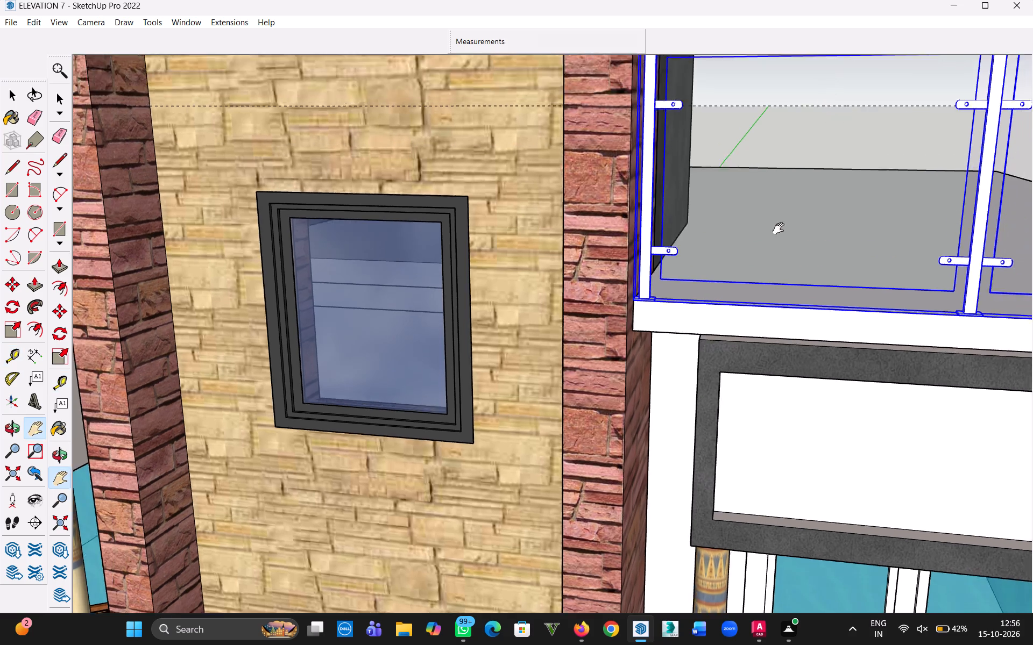
drag(781, 229, 594, 427)
middle_drag(747, 291, 747, 335)
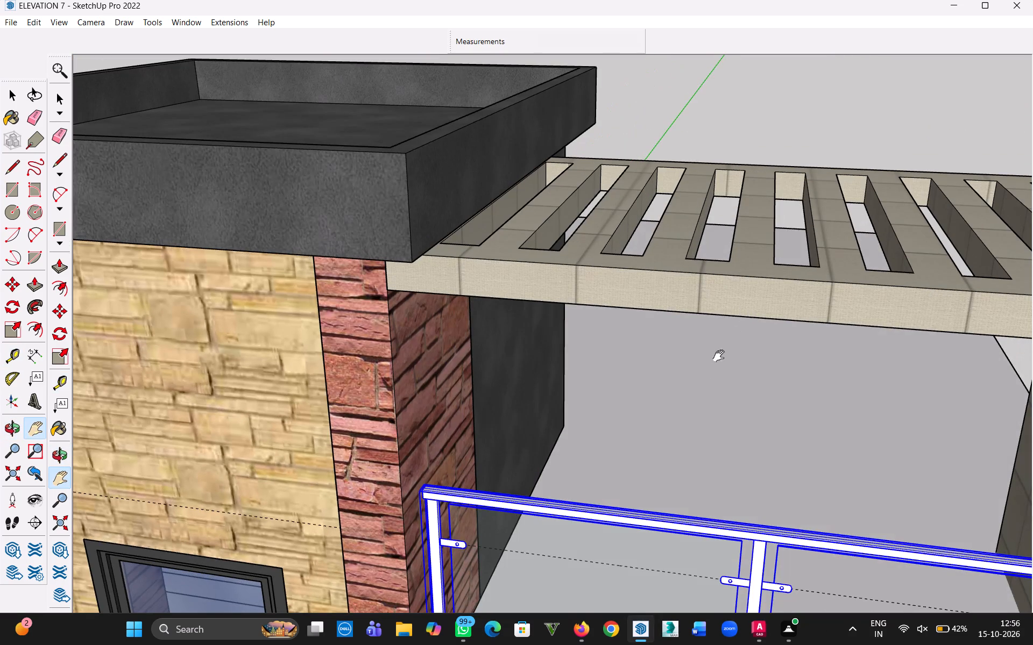
scroll(744, 439, up, 4)
scroll(741, 446, down, 3)
key(Escape)
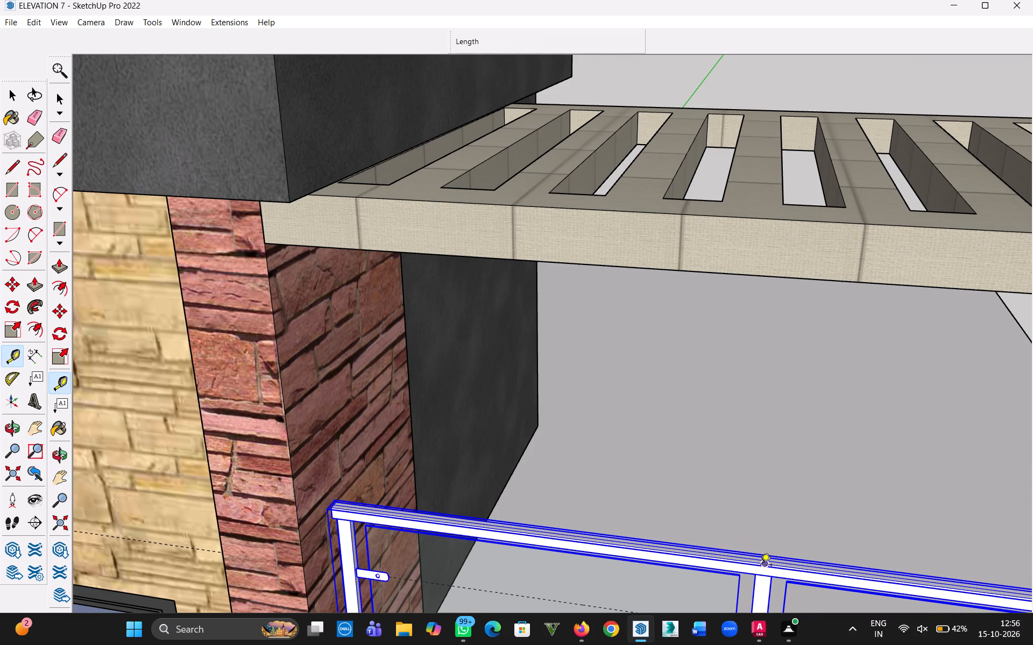
scroll(767, 548, up, 3)
key(s)
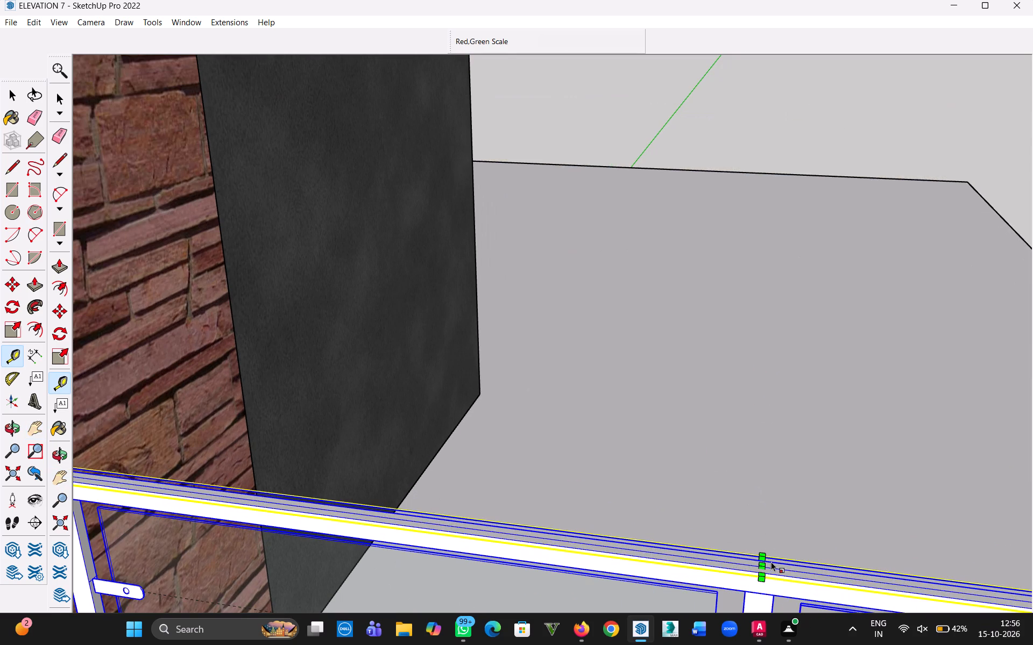
click(763, 567)
key(h)
drag(672, 576, 727, 326)
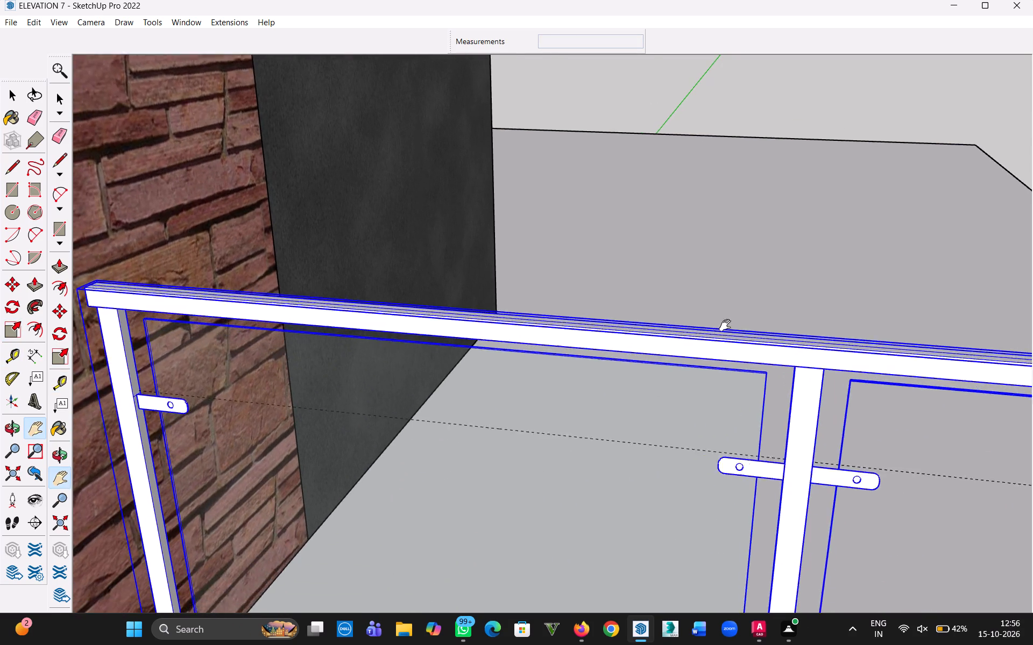
drag(727, 326, 749, 281)
key(Escape)
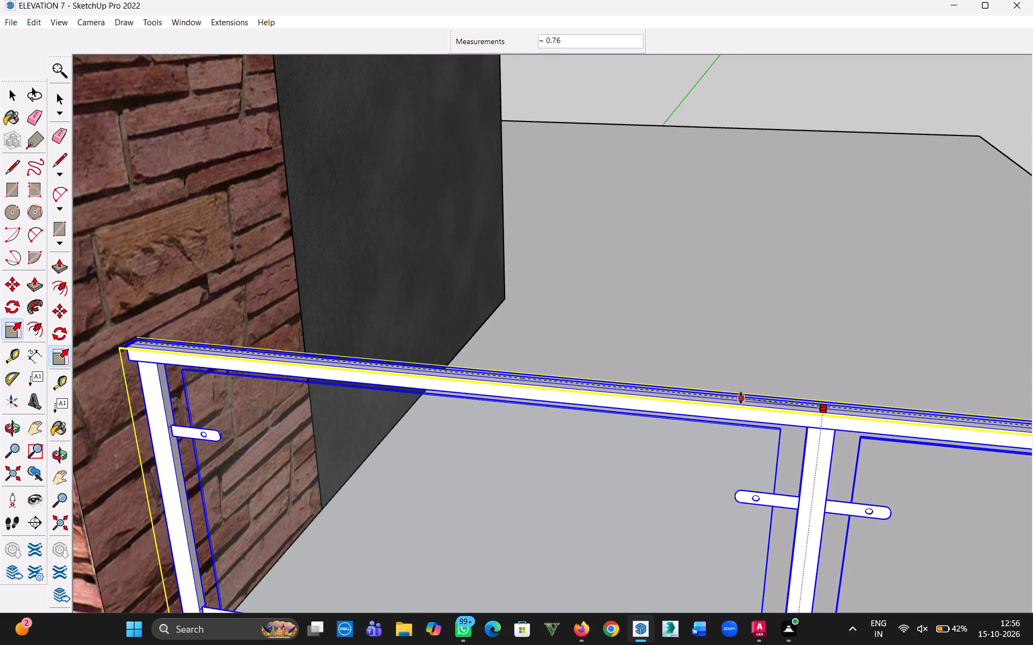
click(741, 397)
click(17, 95)
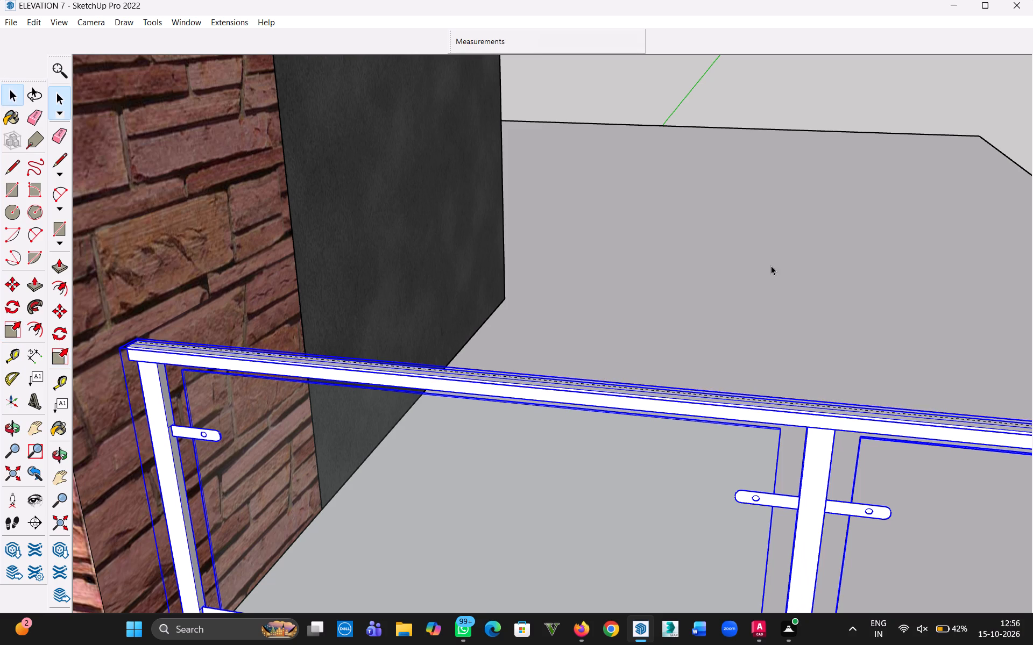
click(771, 266)
Delete all guides from the model and clear the selection.
scroll(806, 467, down, 16)
scroll(798, 452, down, 6)
scroll(546, 418, down, 2)
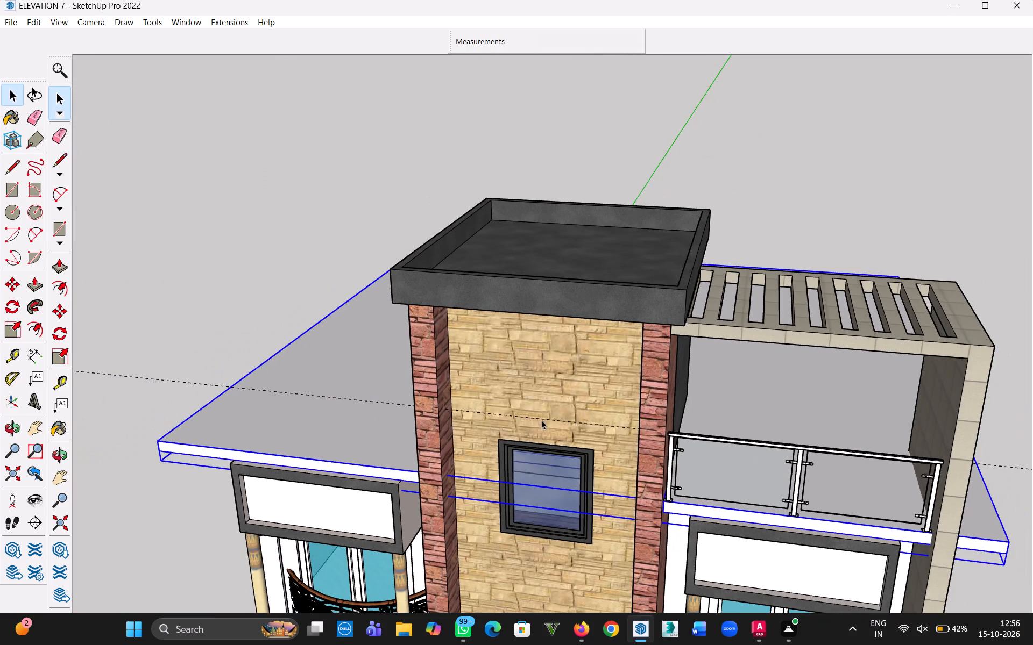
scroll(541, 420, down, 8)
click(37, 25)
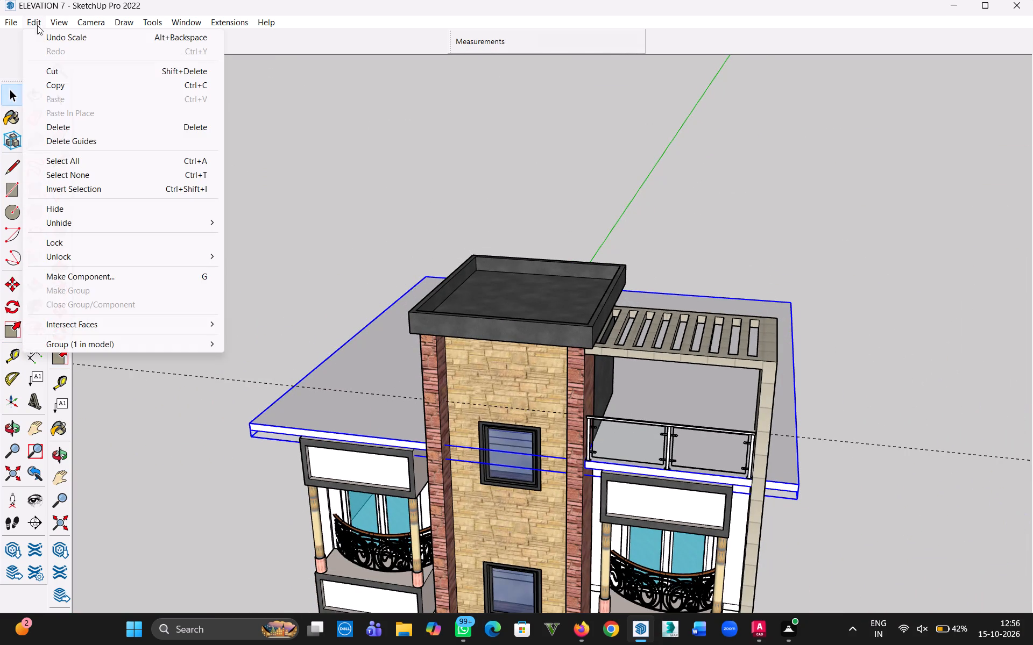
click(87, 138)
click(828, 394)
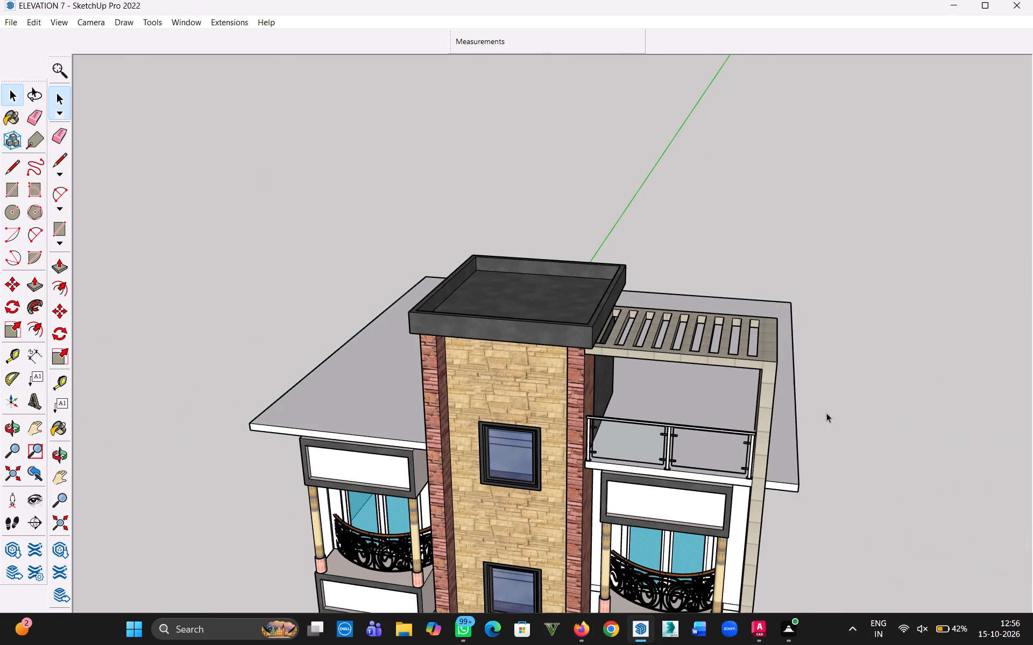
Open the glass railing for editing and paint its tower-side glass panel with Translucent Glass Gray from the Glass and Mirrors materials.
middle_drag(853, 448, 949, 297)
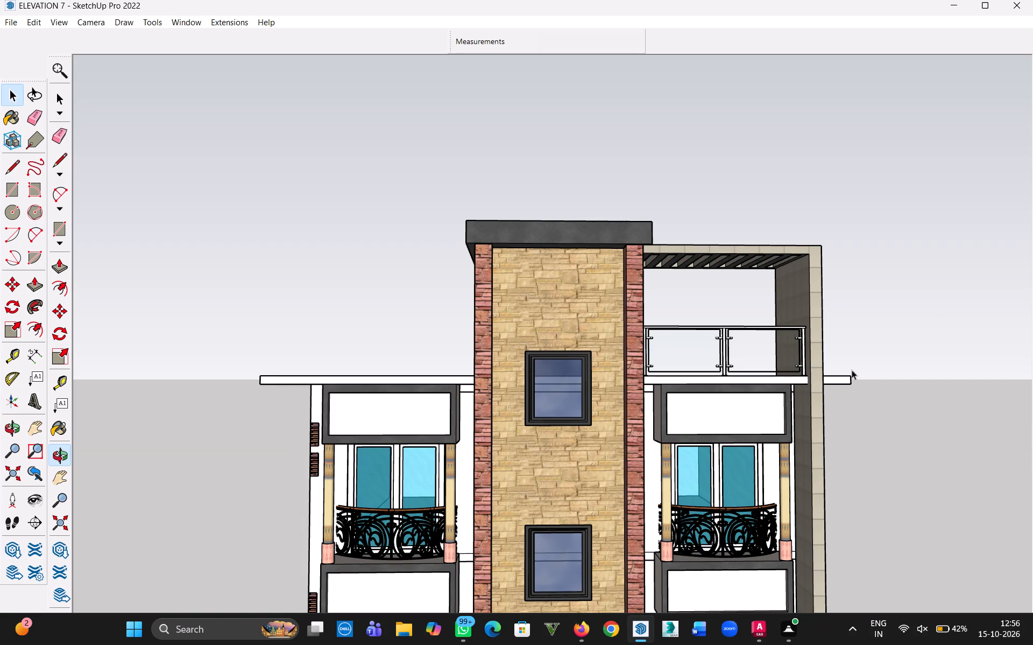
triple_click(748, 350)
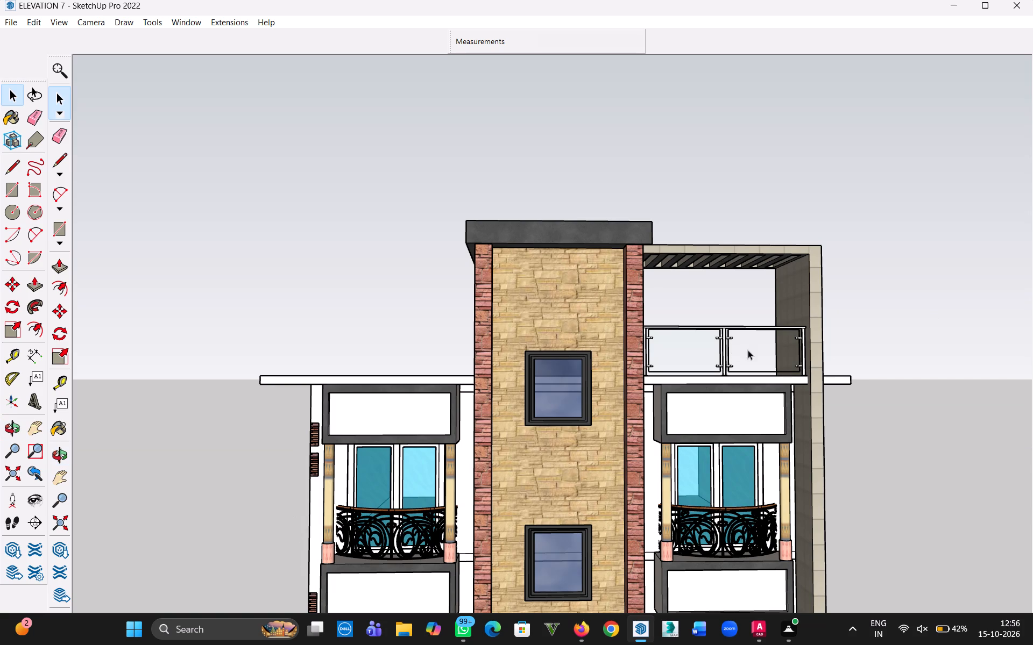
scroll(766, 343, up, 9)
triple_click(707, 338)
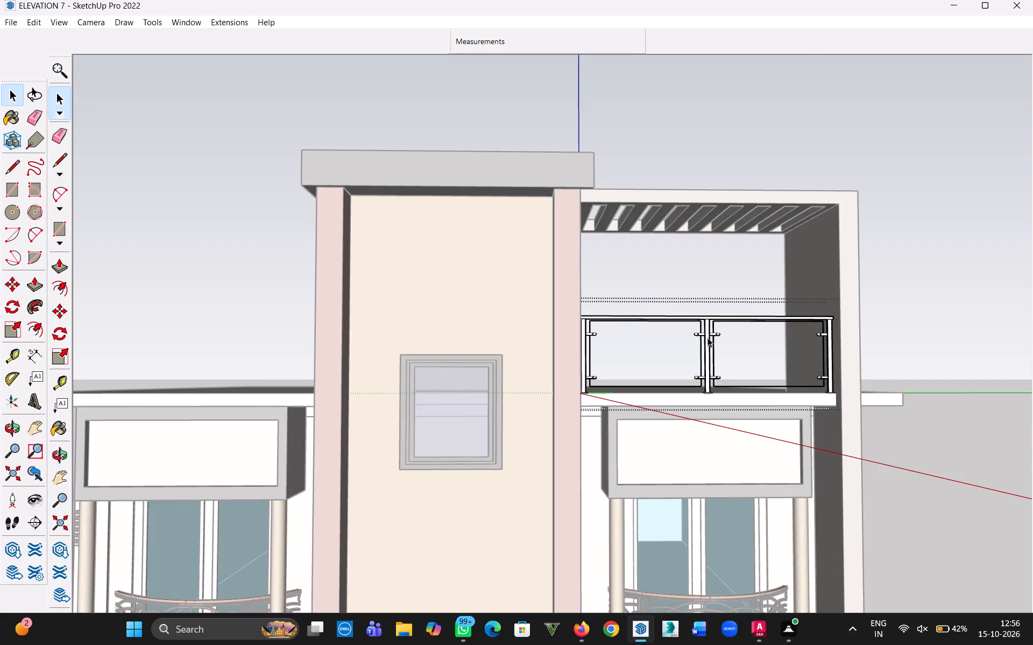
scroll(754, 363, up, 4)
key(b)
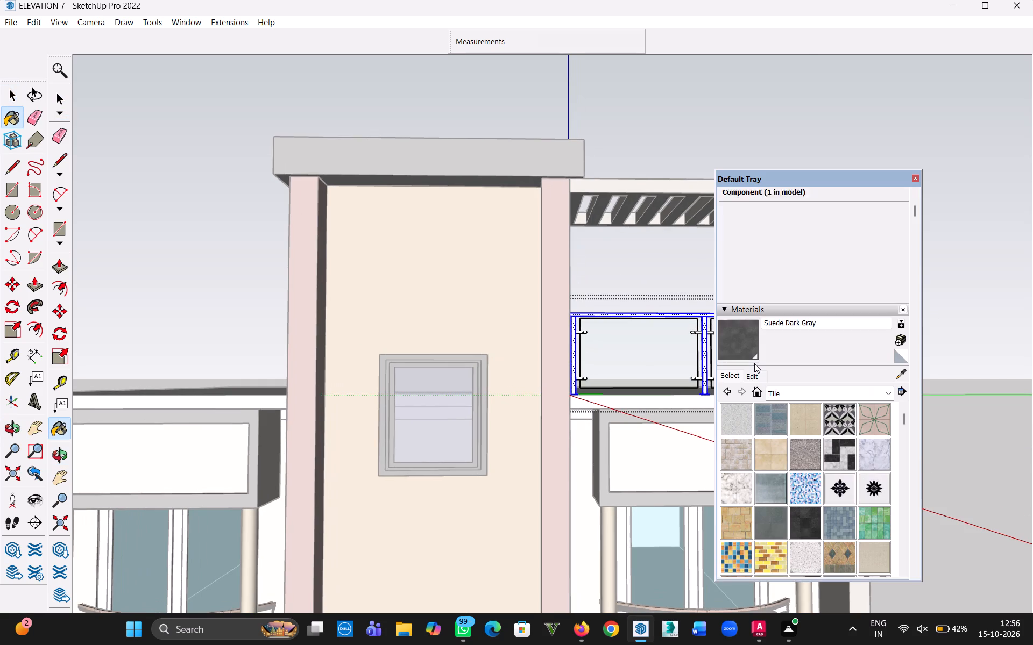
click(828, 394)
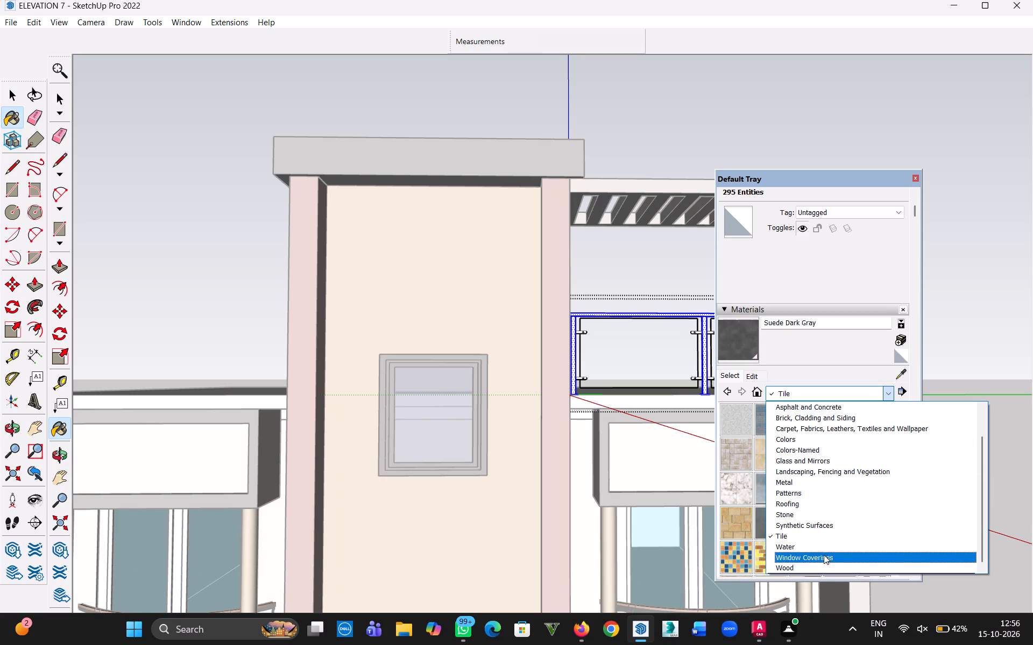
click(833, 459)
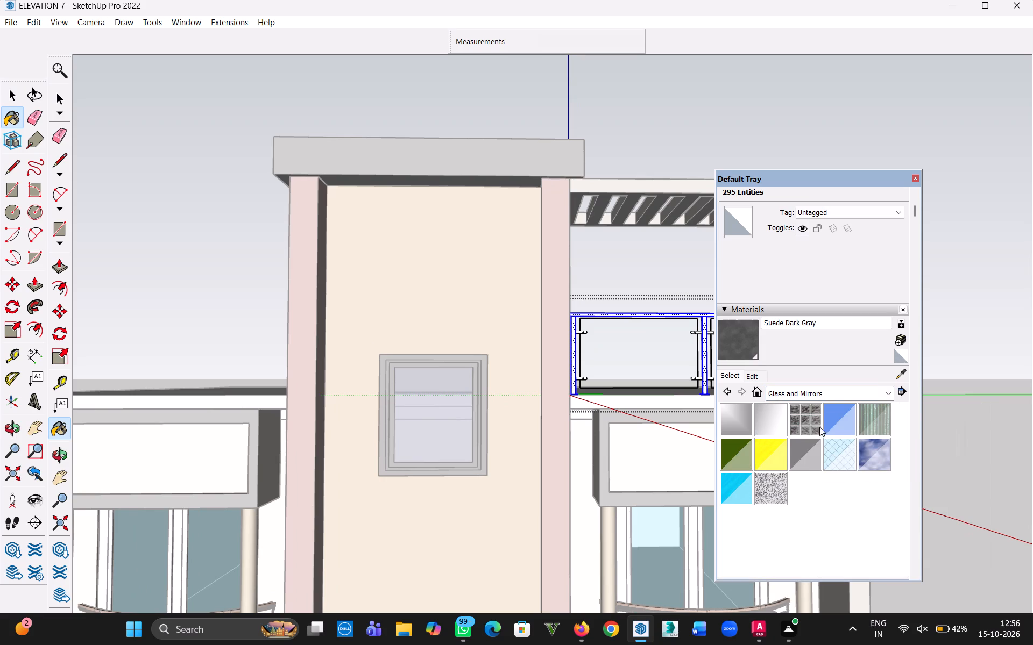
click(805, 457)
click(647, 355)
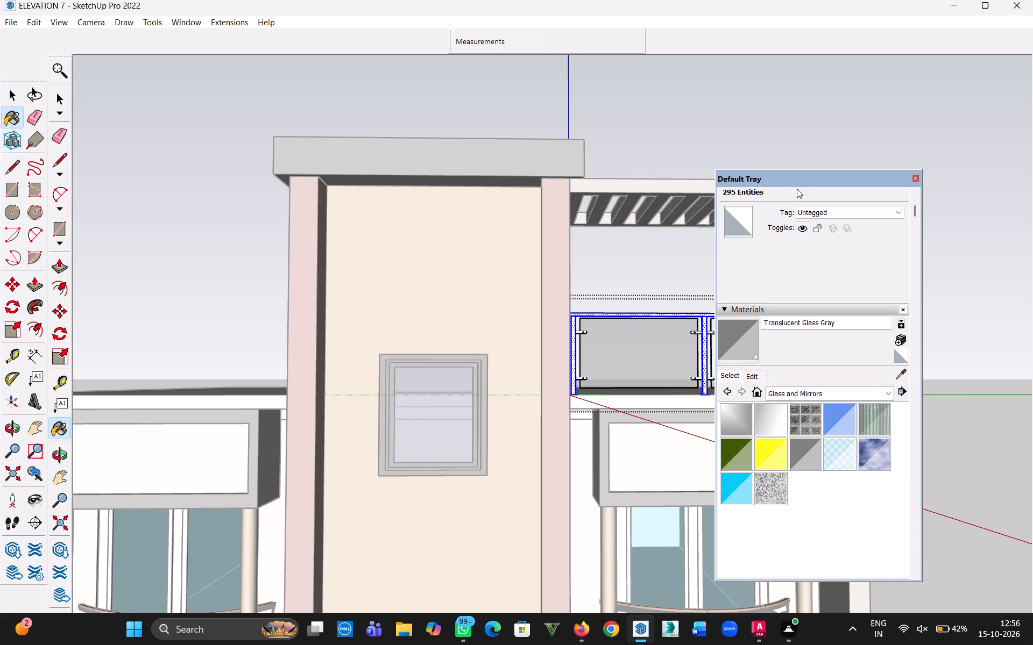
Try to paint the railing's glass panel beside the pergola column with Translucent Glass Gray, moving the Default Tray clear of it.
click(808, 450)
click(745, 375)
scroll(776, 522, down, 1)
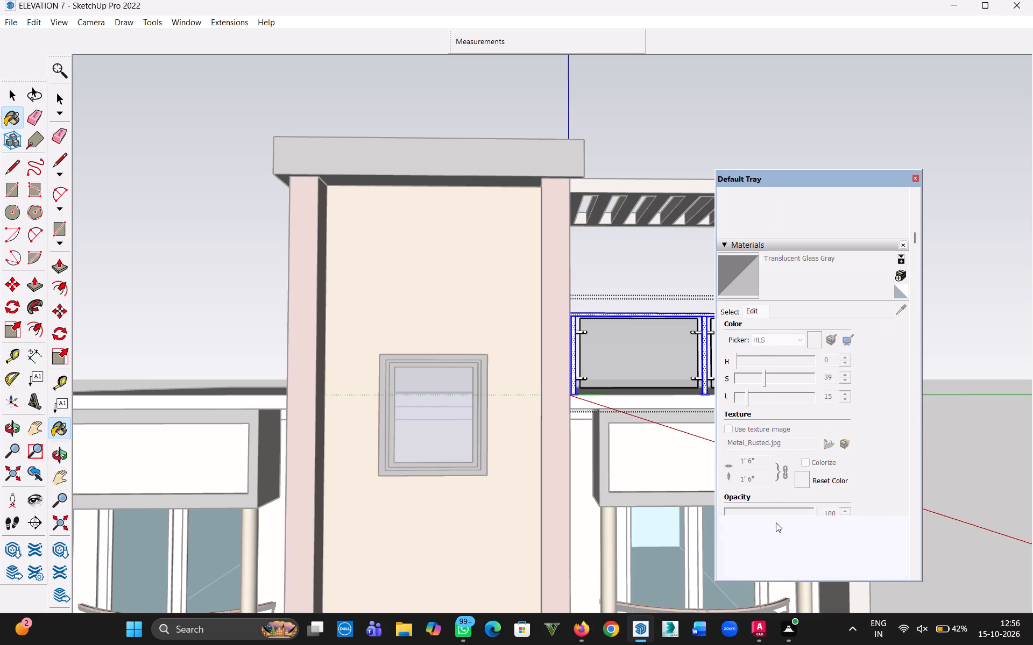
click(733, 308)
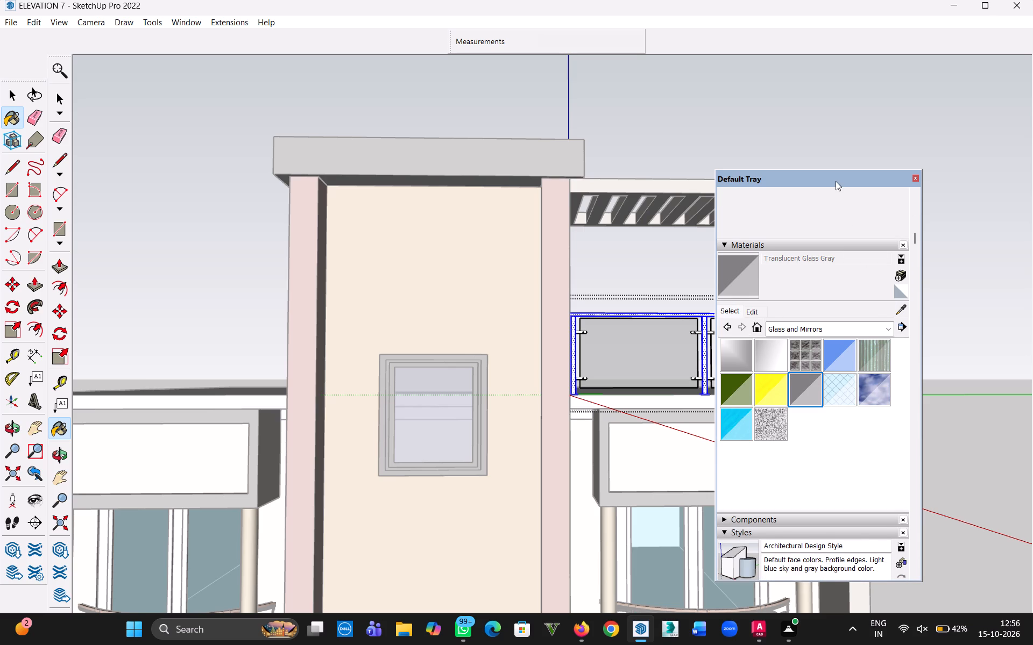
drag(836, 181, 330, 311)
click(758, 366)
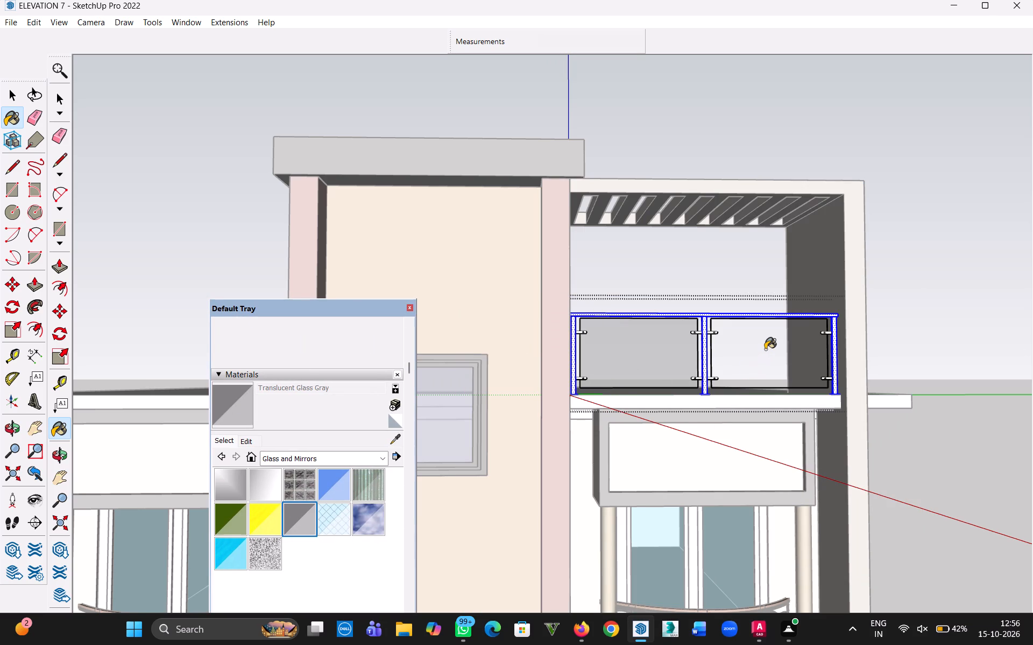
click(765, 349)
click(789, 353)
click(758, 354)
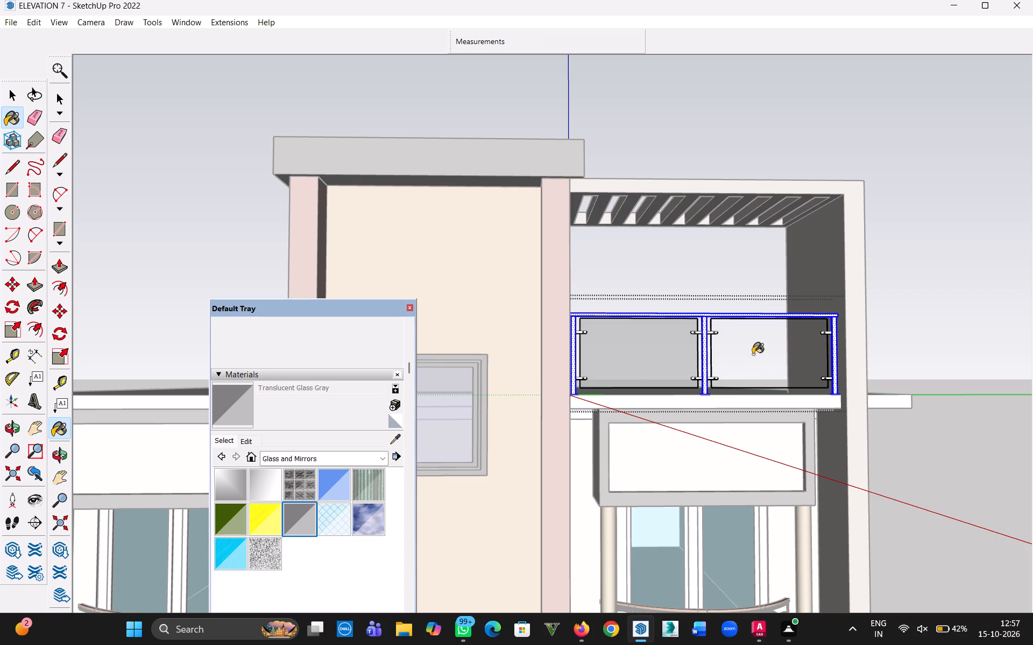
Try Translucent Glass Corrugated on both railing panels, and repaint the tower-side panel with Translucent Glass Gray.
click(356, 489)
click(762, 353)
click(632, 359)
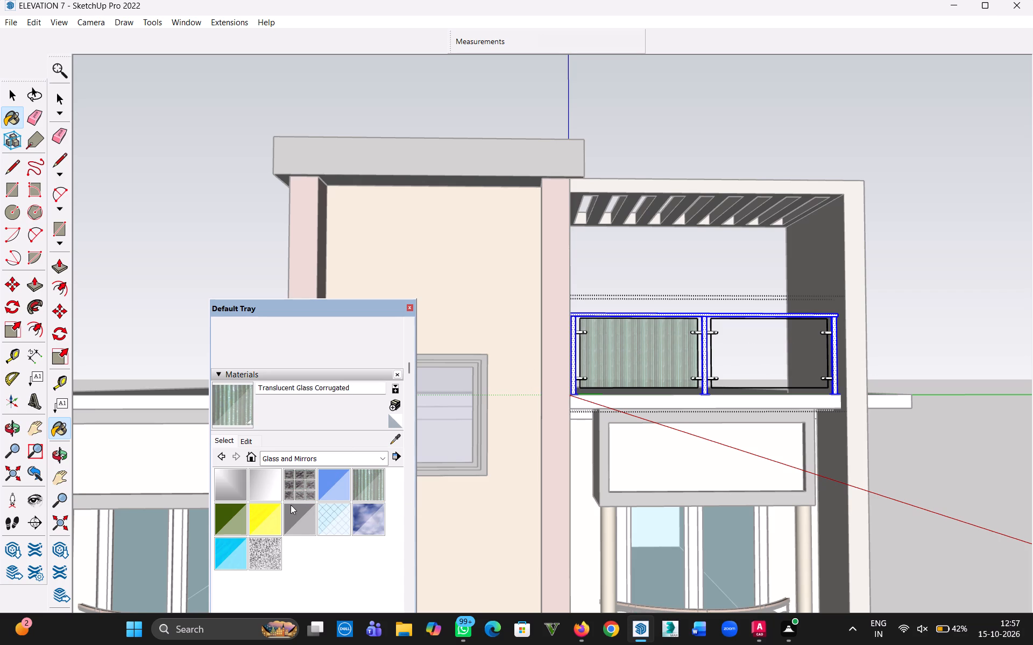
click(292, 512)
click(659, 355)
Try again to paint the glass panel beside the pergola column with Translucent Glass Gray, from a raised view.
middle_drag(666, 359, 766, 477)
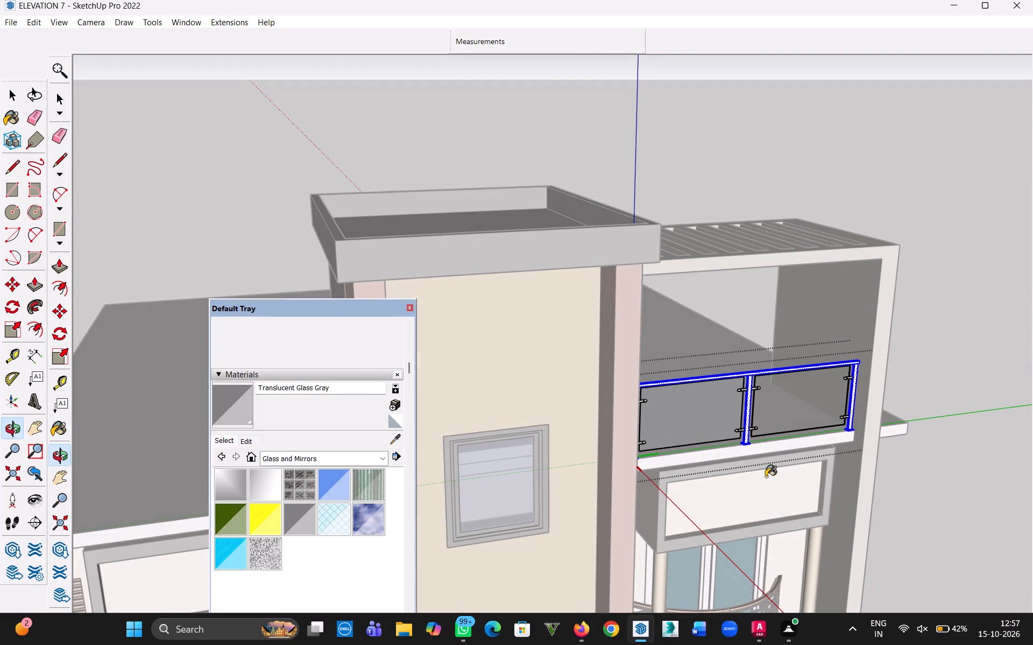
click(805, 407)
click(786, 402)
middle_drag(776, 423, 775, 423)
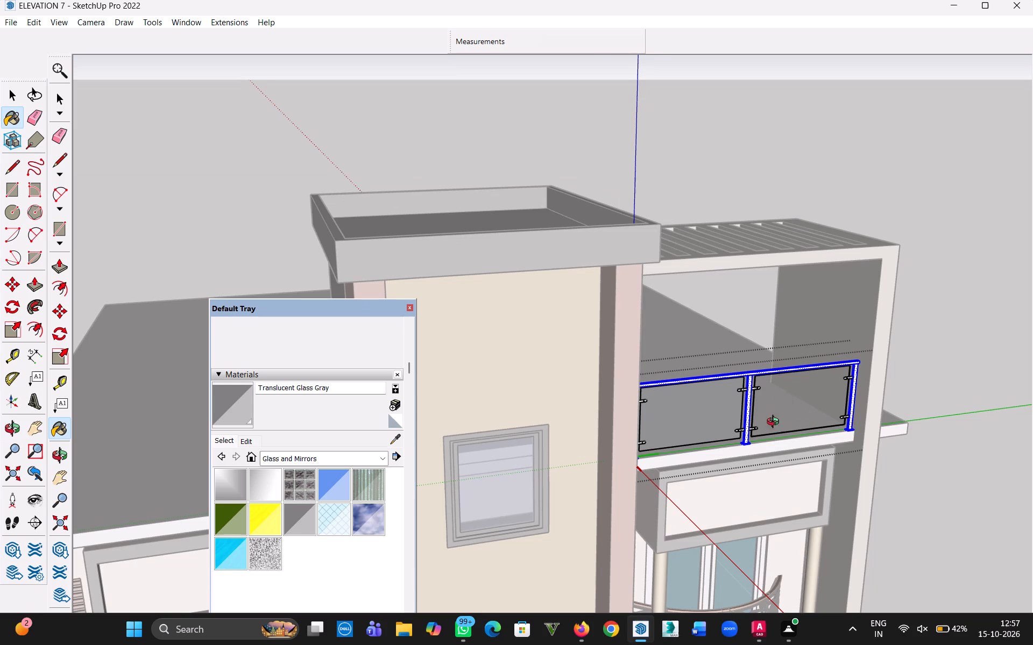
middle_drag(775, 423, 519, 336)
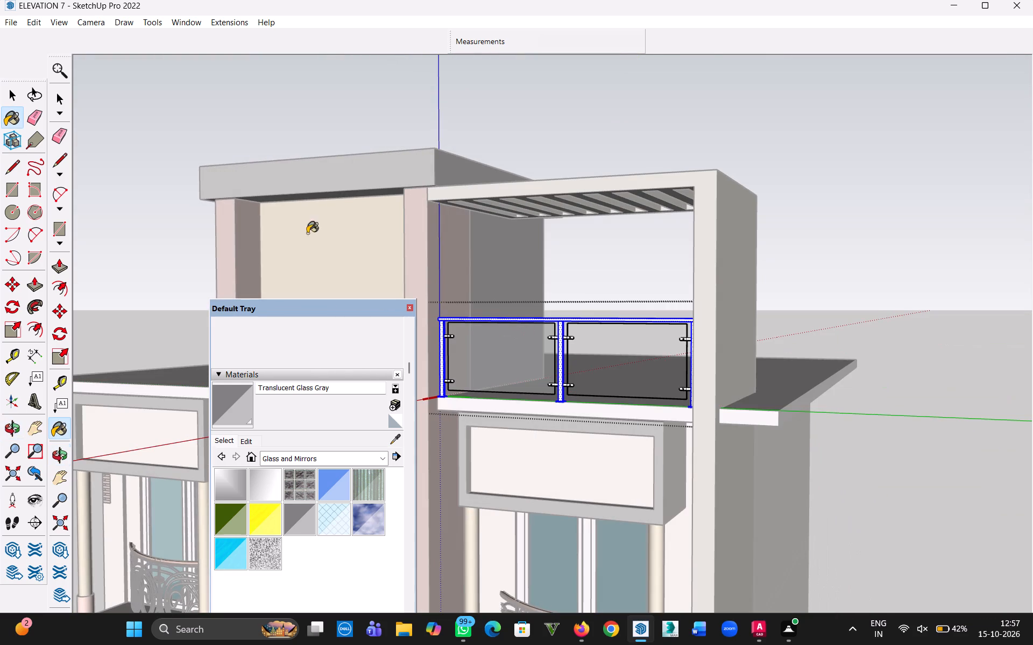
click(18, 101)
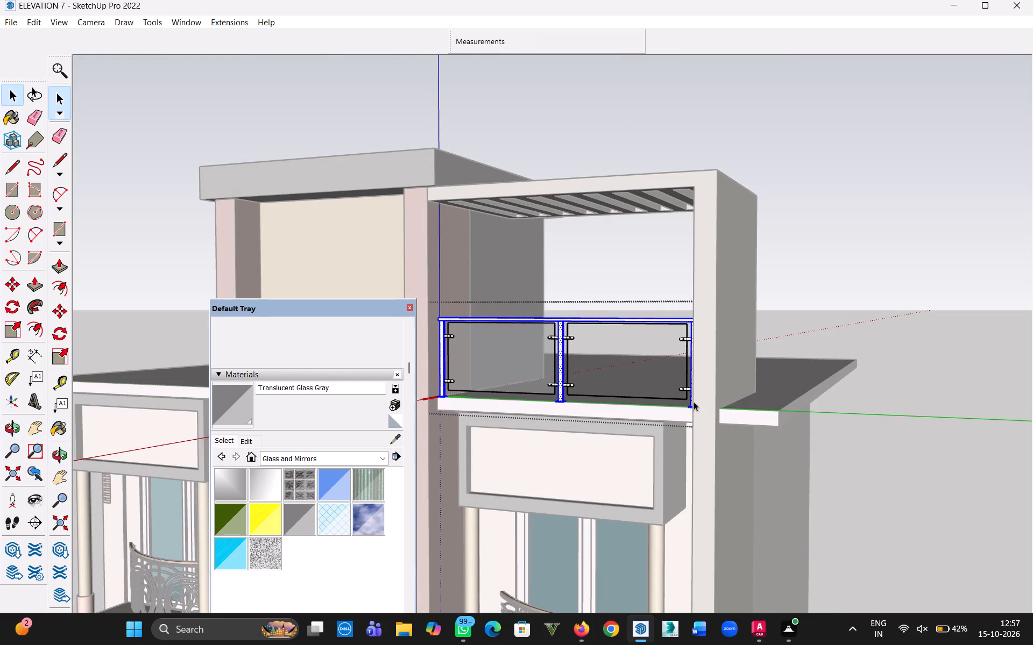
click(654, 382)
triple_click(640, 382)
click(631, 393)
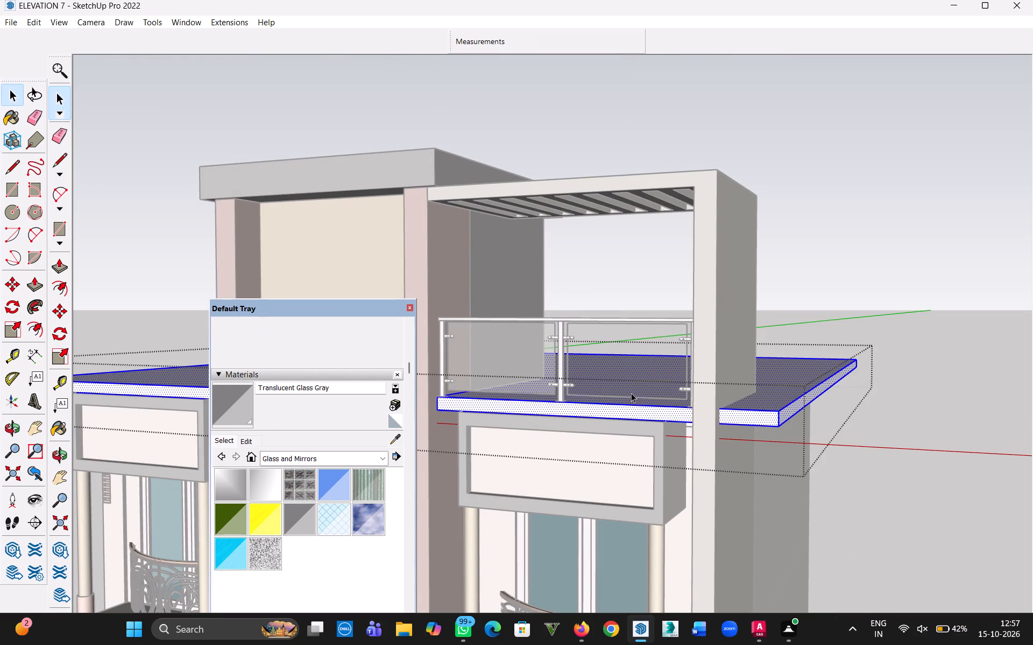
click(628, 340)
Open the glass railing for editing and examine its frame, panel faces and panel edges by selecting them.
triple_click(578, 319)
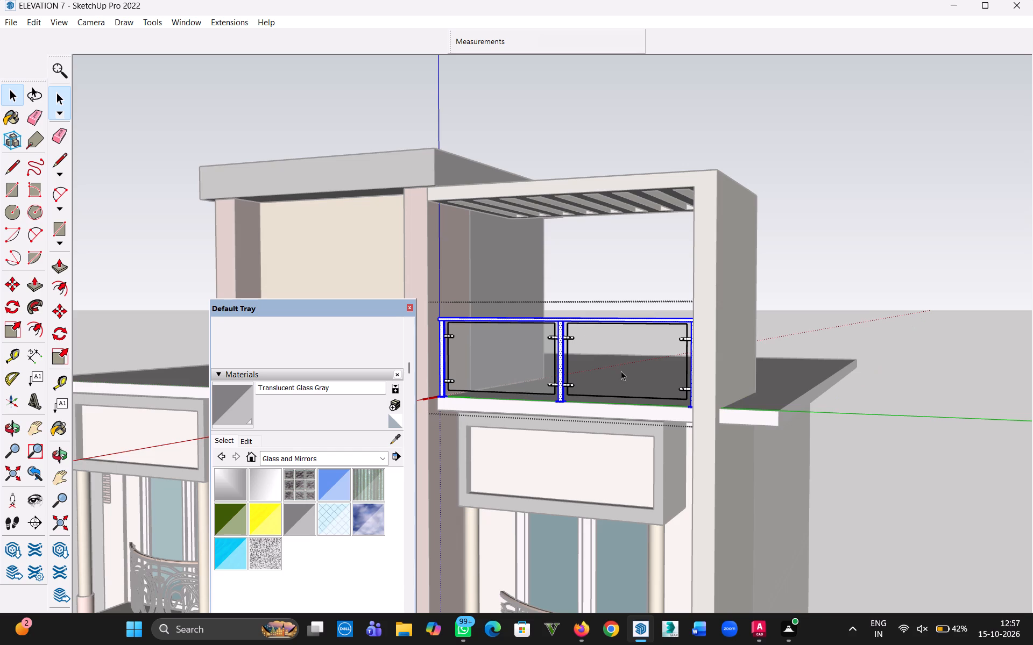
click(621, 371)
scroll(627, 375, up, 5)
click(519, 290)
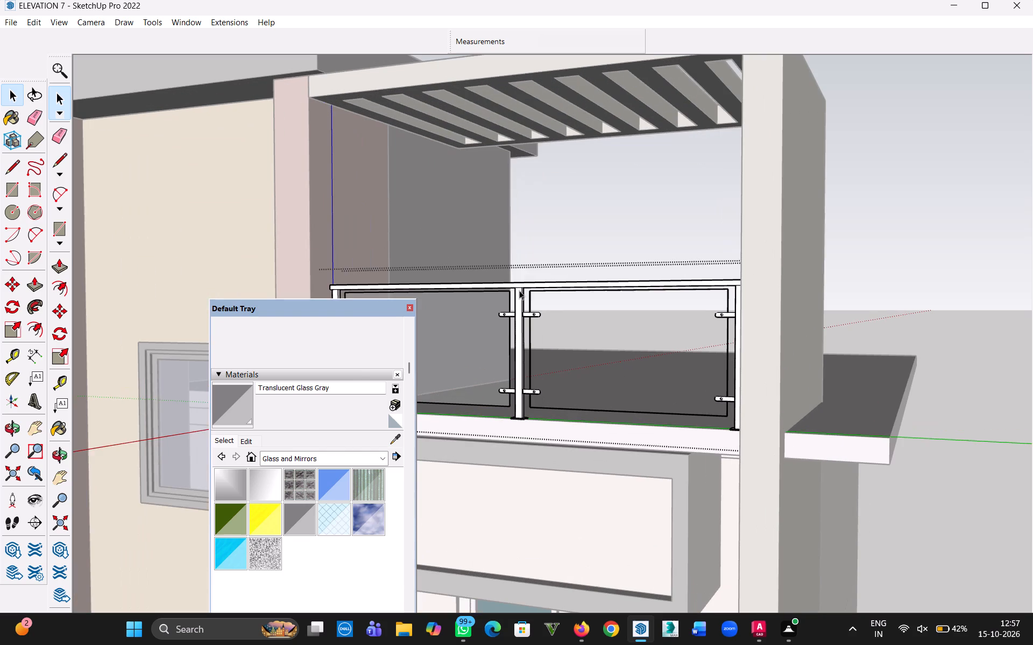
middle_drag(555, 354, 667, 388)
click(713, 337)
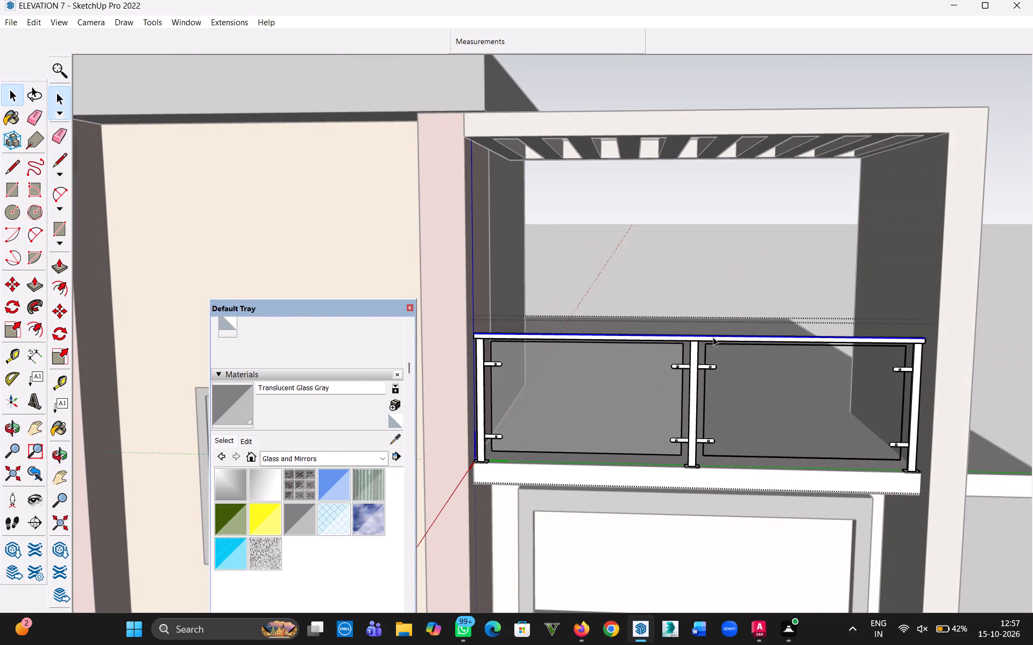
double_click(713, 339)
triple_click(713, 339)
triple_click(713, 339)
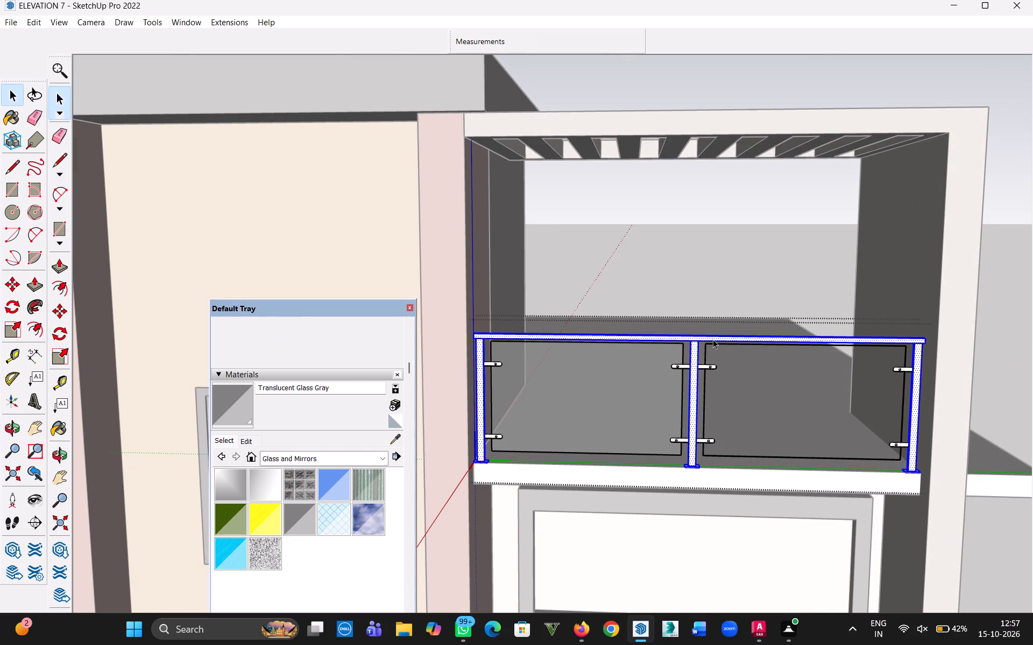
click(581, 422)
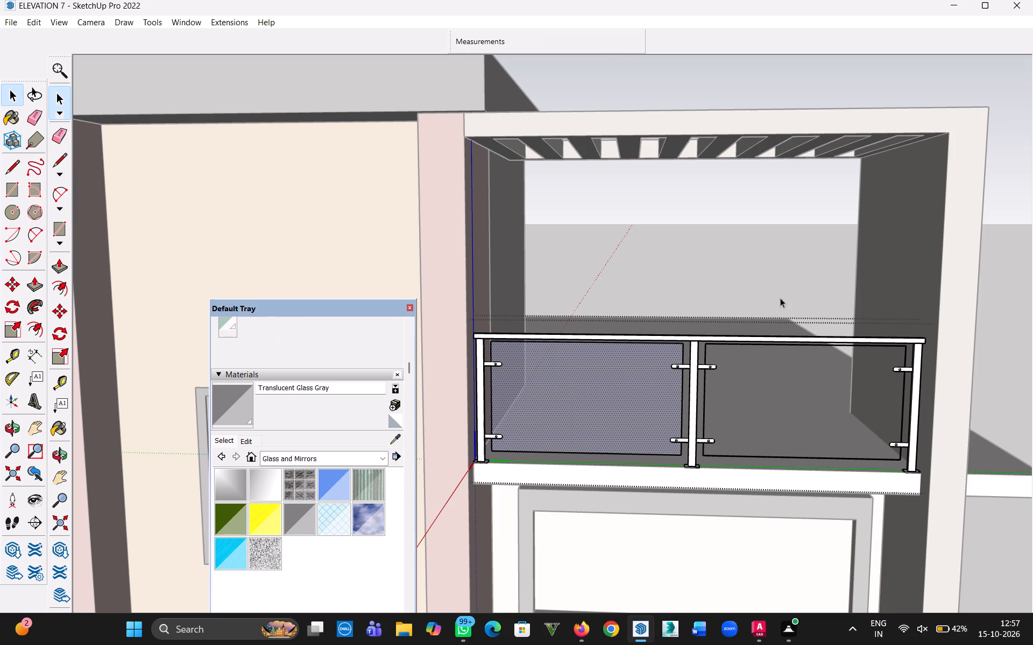
click(1003, 315)
click(695, 407)
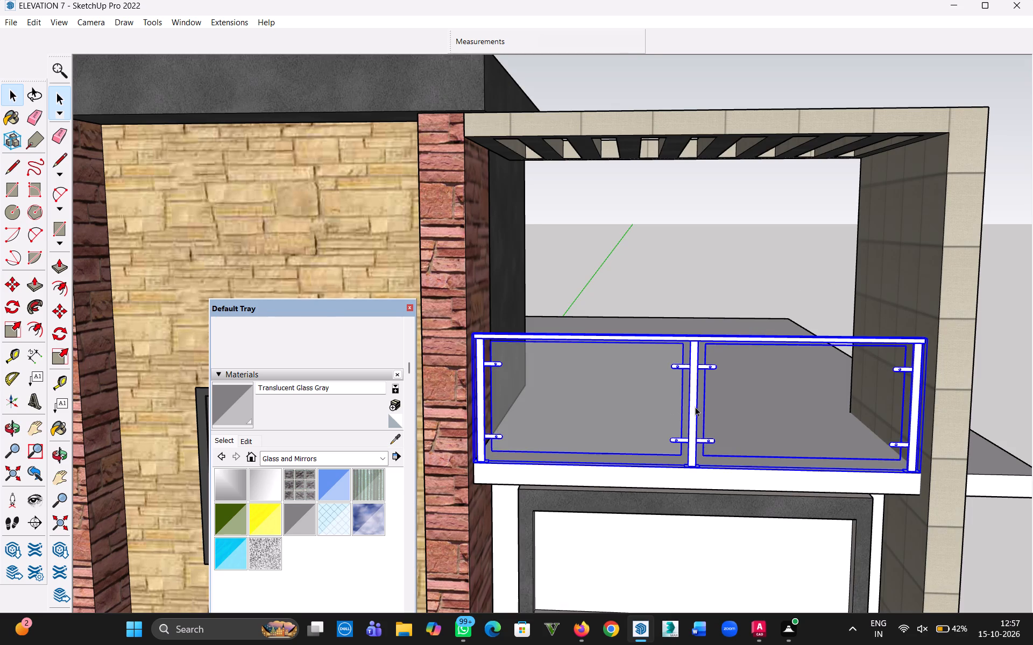
double_click(695, 407)
click(731, 410)
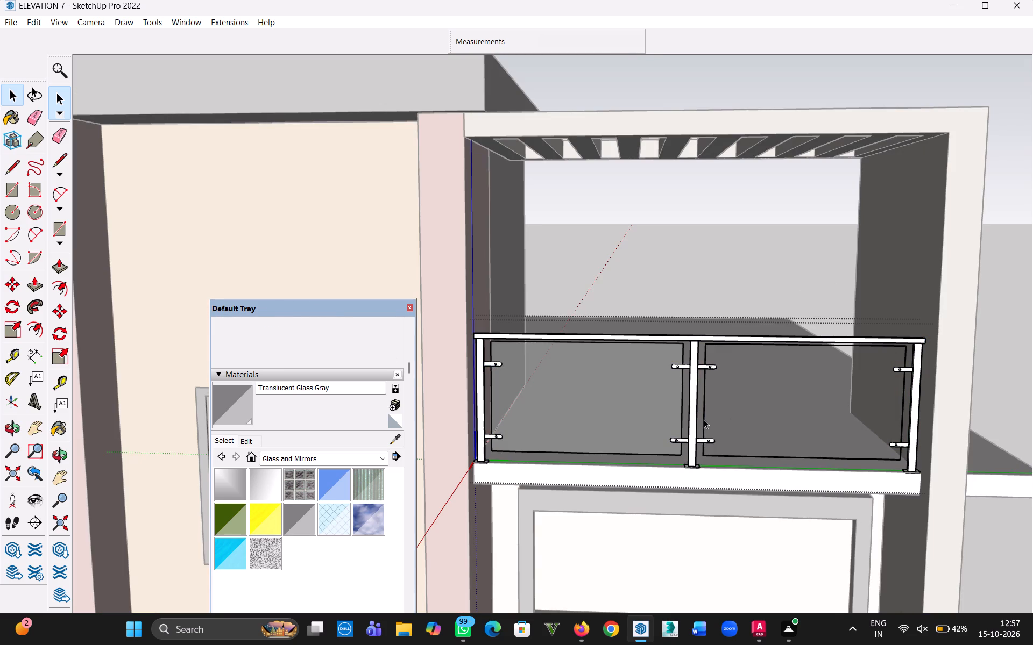
click(704, 421)
scroll(690, 405, up, 5)
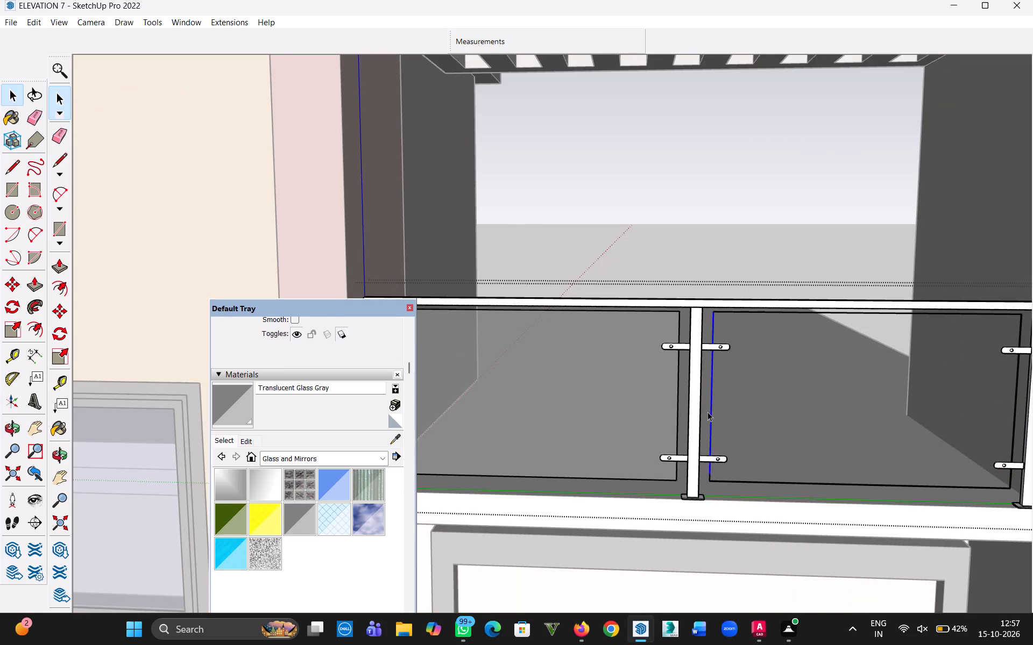
scroll(704, 416, down, 3)
scroll(614, 450, down, 1)
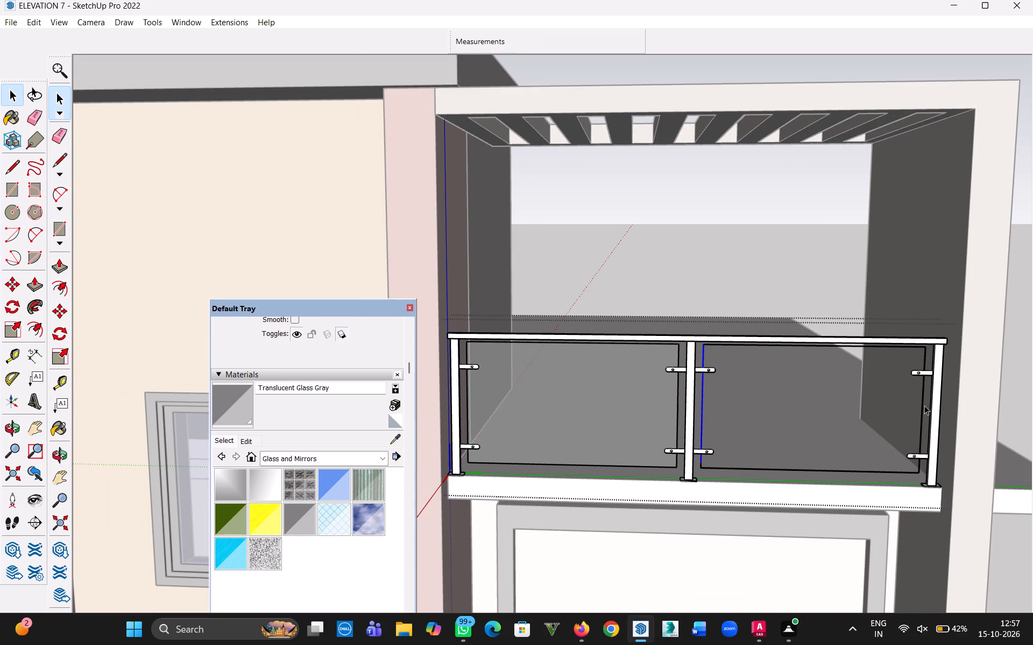
Delete the vertical edges at the column end of the glass panel beside the pergola column, undo both deletions and redo one.
click(922, 405)
key(Delete)
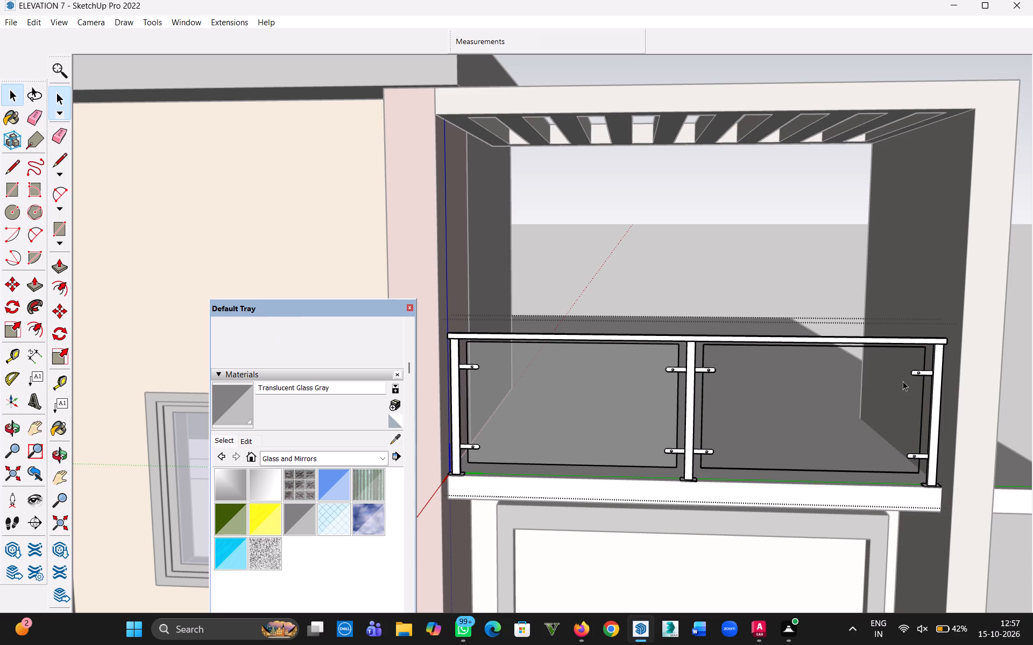
click(923, 405)
key(Delete)
key(ctrl+z)
key(ctrl+z)
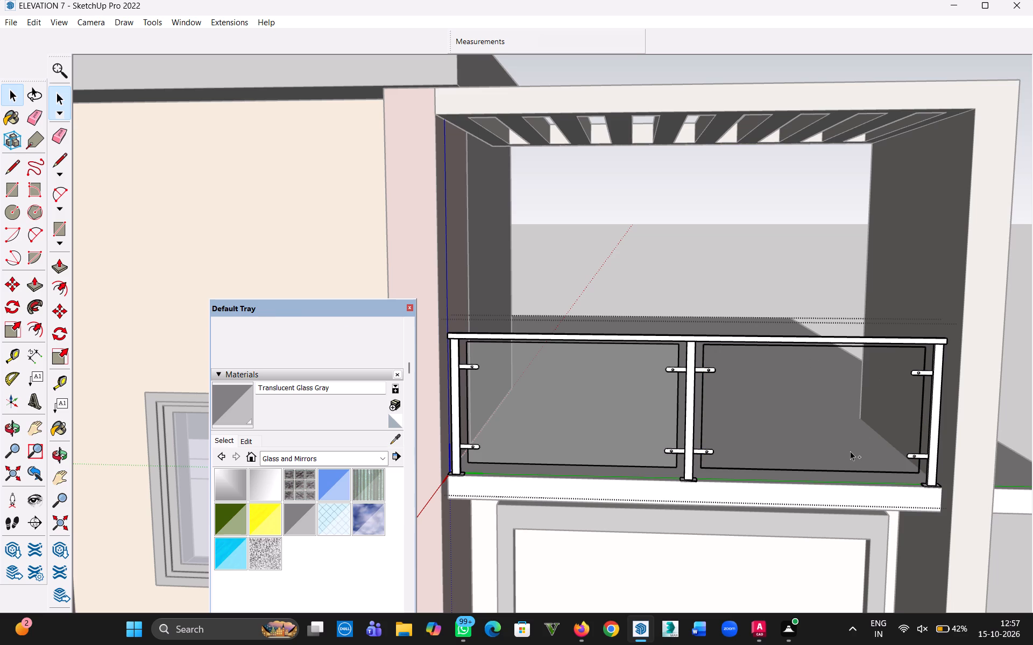
key(ctrl+y)
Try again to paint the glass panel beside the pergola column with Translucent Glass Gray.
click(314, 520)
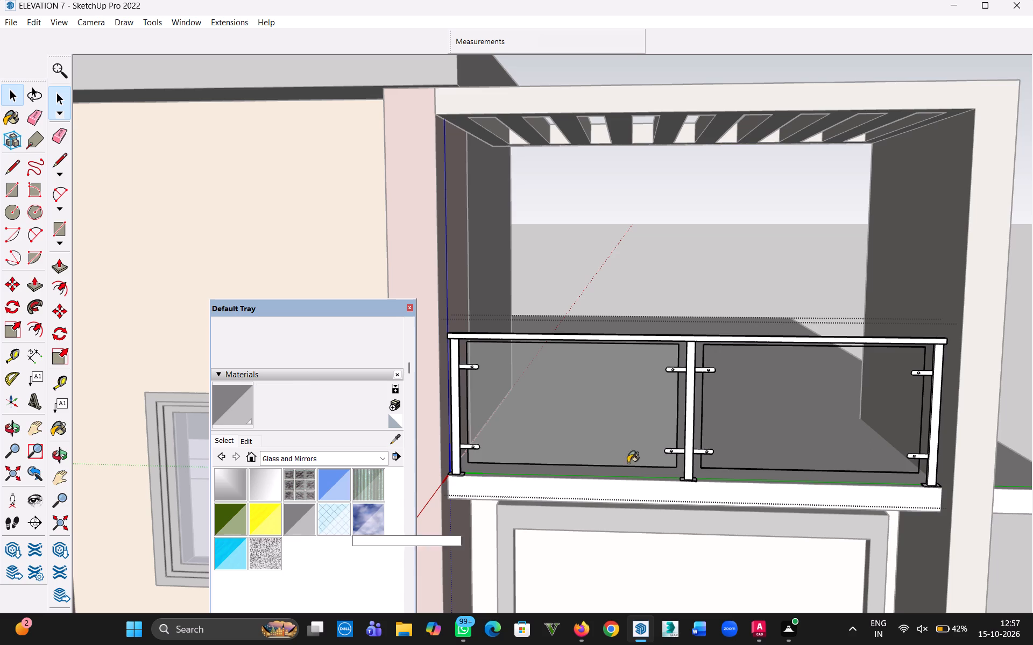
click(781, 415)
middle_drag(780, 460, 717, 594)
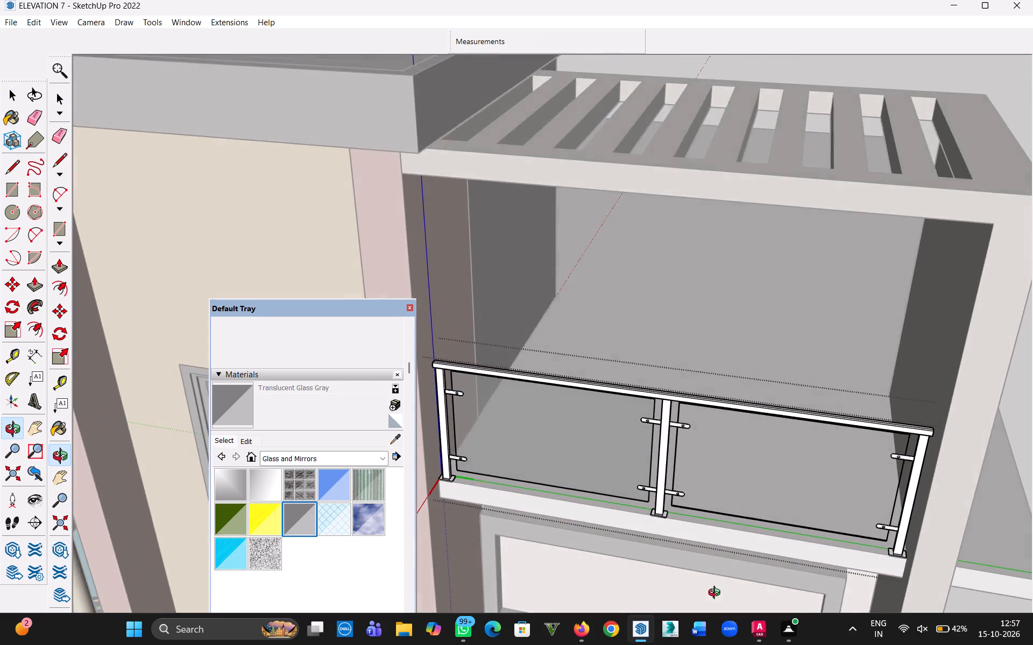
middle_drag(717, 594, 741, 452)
Delete the top, column-side and bottom edges of the glass panel beside the pergola column.
click(15, 94)
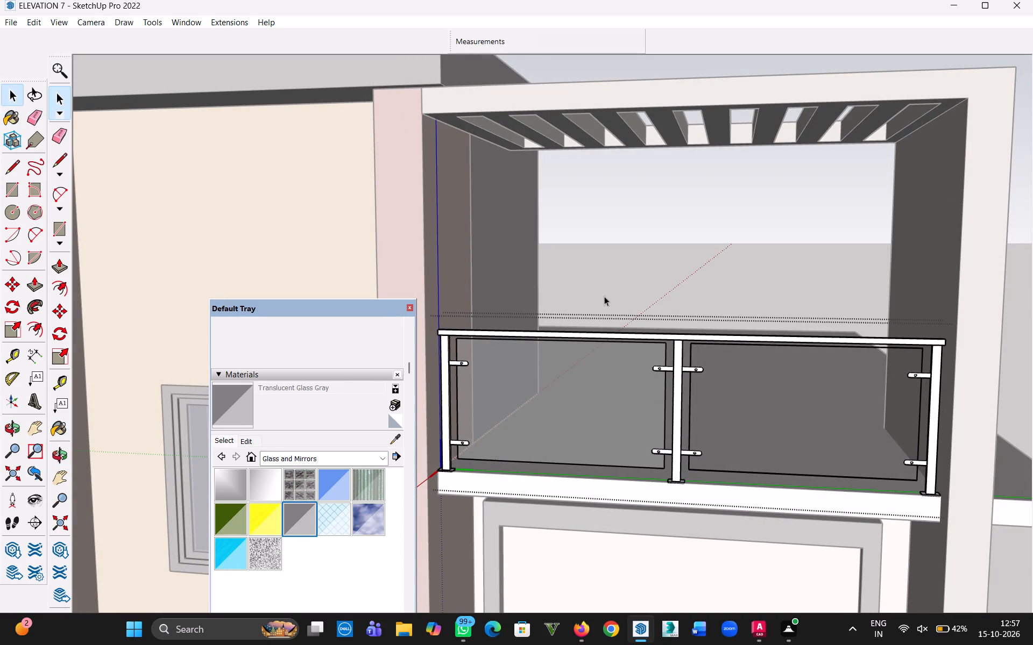
click(770, 347)
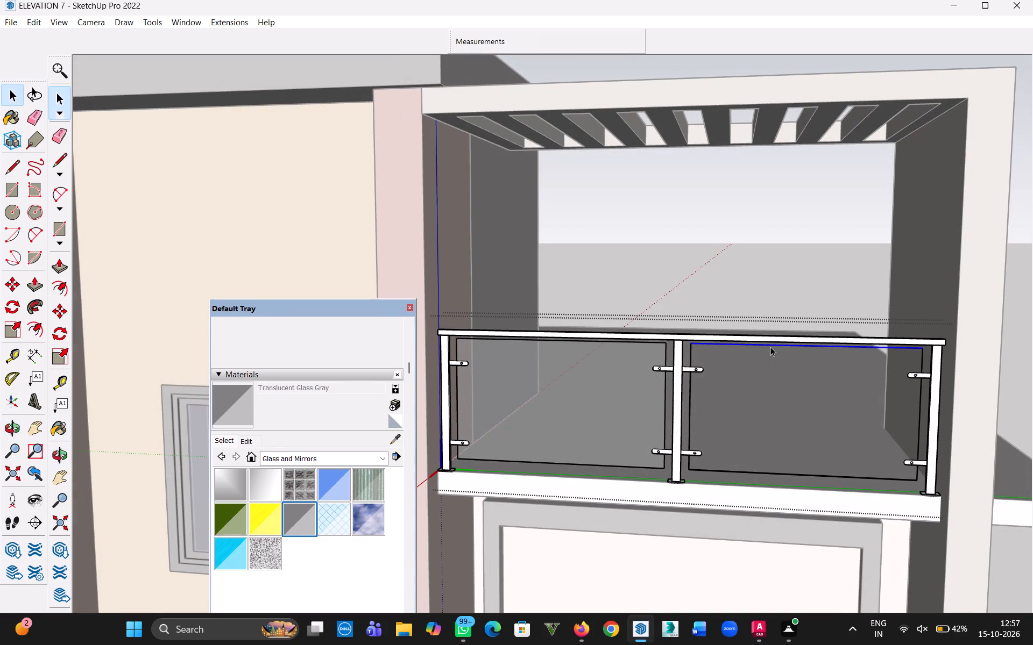
key(Delete)
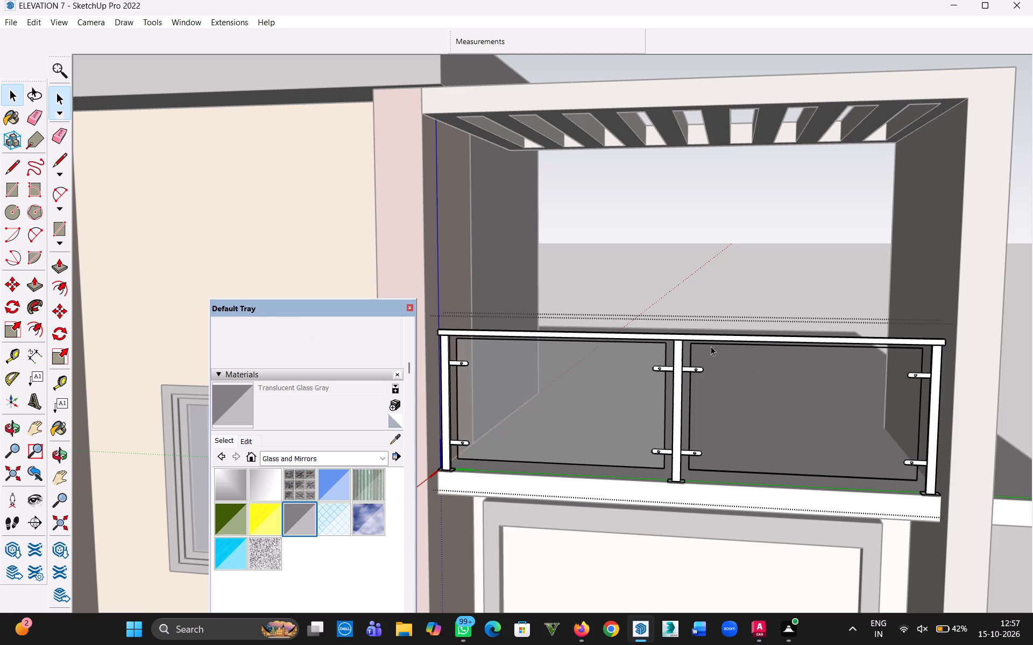
click(711, 346)
key(Delete)
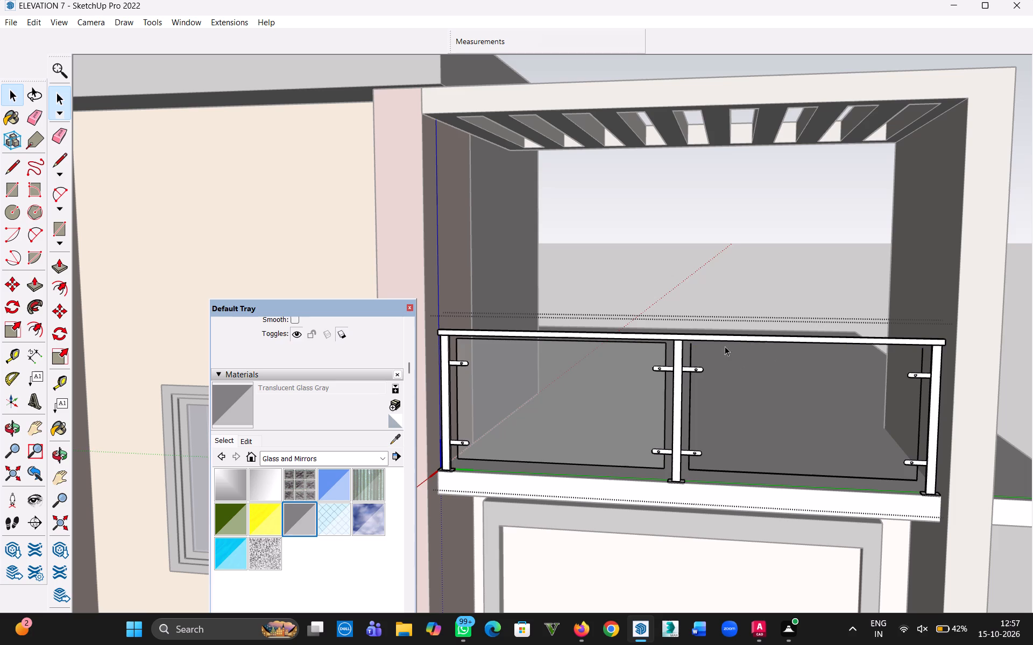
click(922, 393)
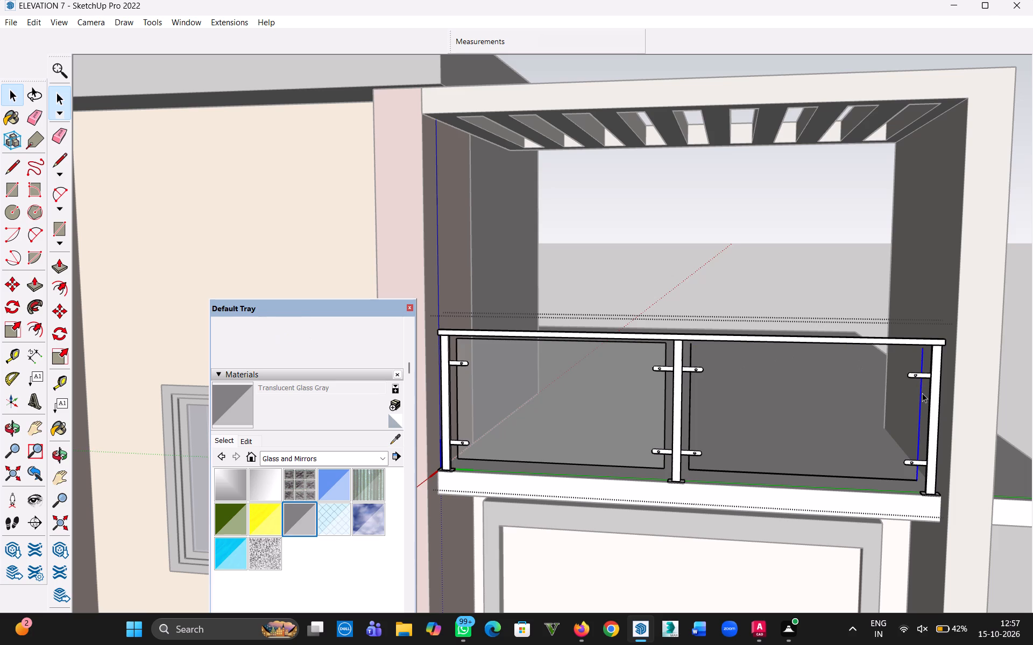
key(Delete)
click(858, 479)
key(Delete)
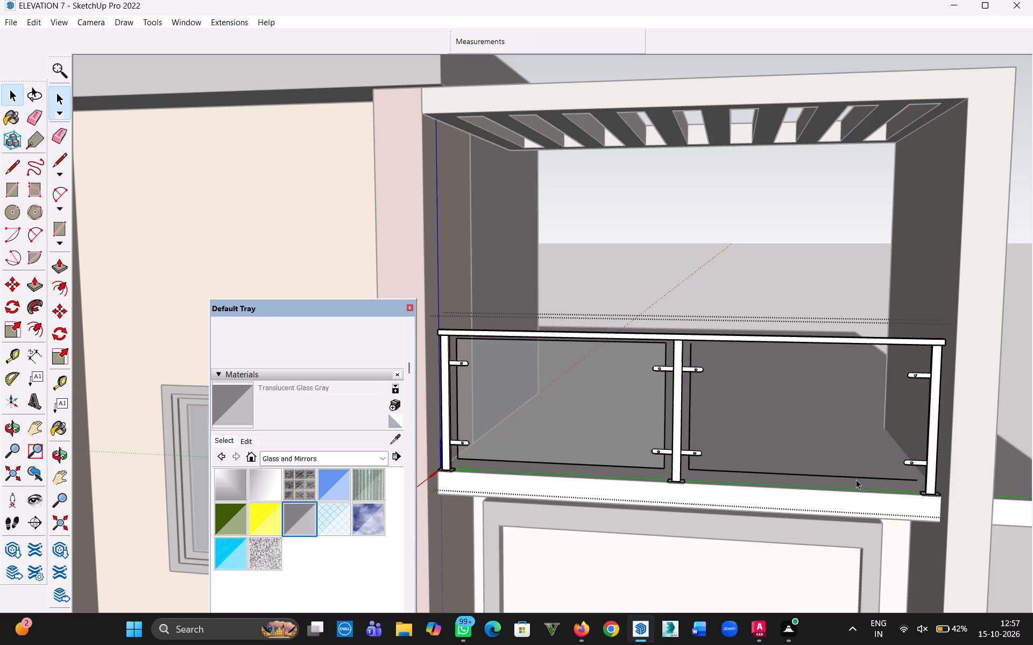
click(856, 479)
key(Delete)
click(852, 476)
key(Delete)
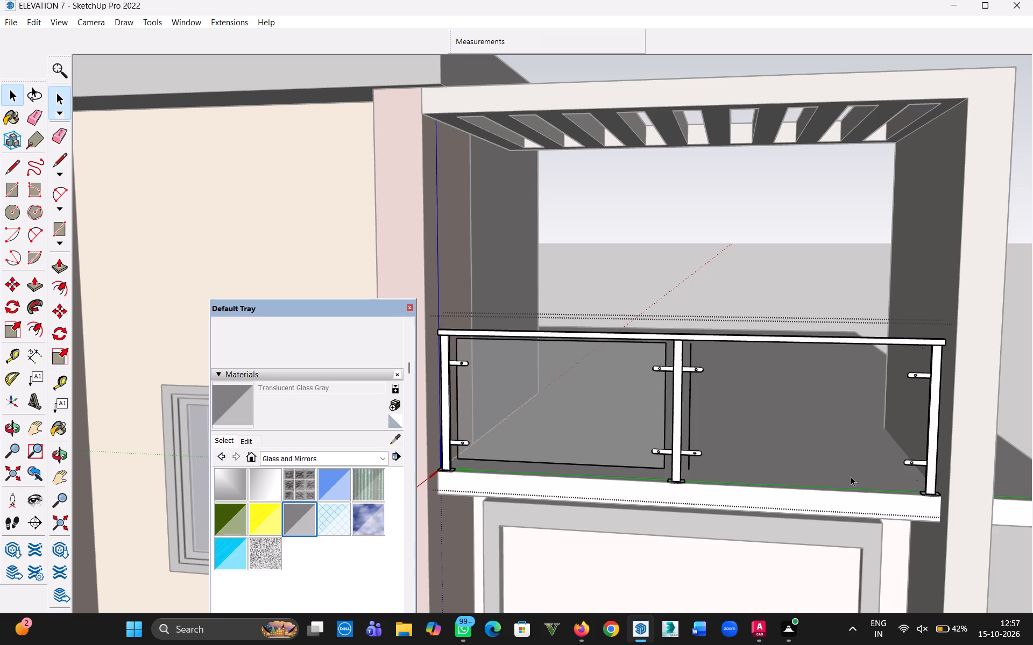
Copy the tower-side glass panel about 4' 10" along the railing into the bay beside the pergola column, and finish editing the railing.
click(534, 388)
double_click(535, 388)
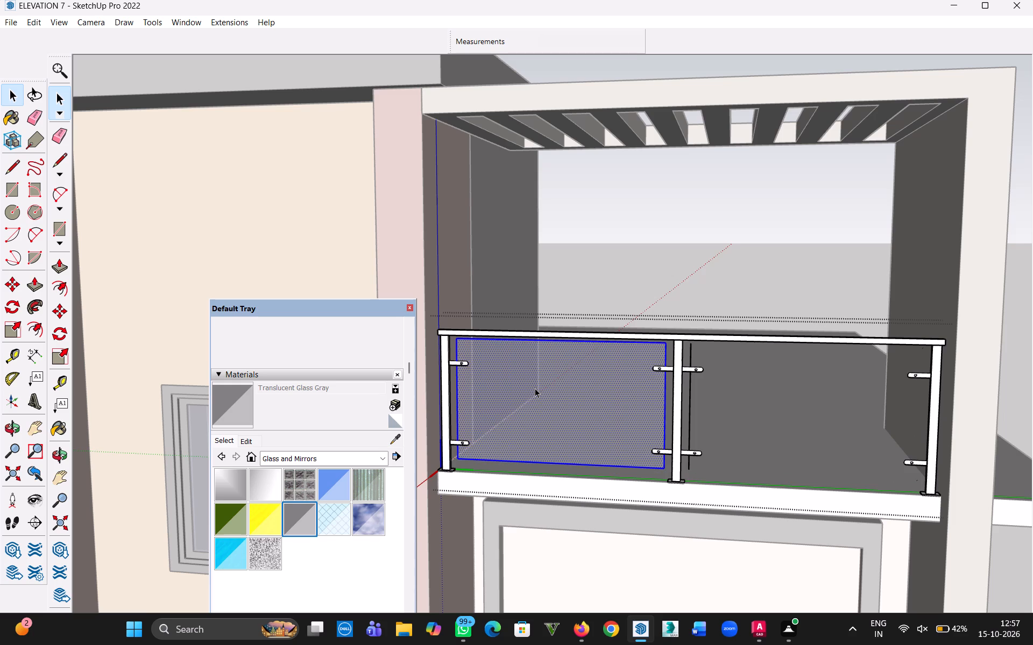
double_click(535, 389)
key(m)
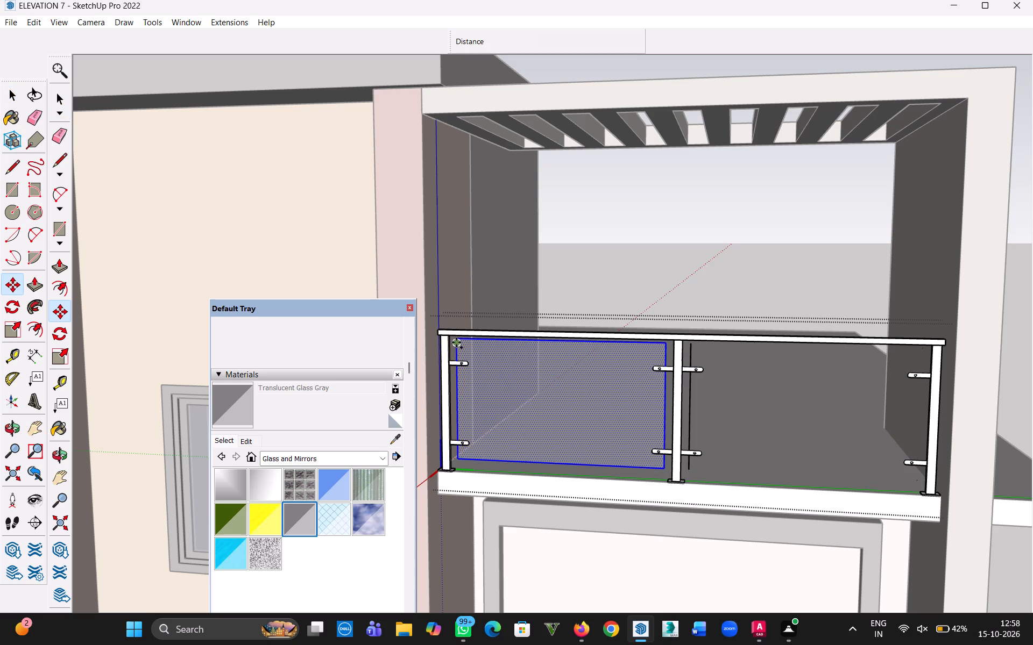
click(456, 340)
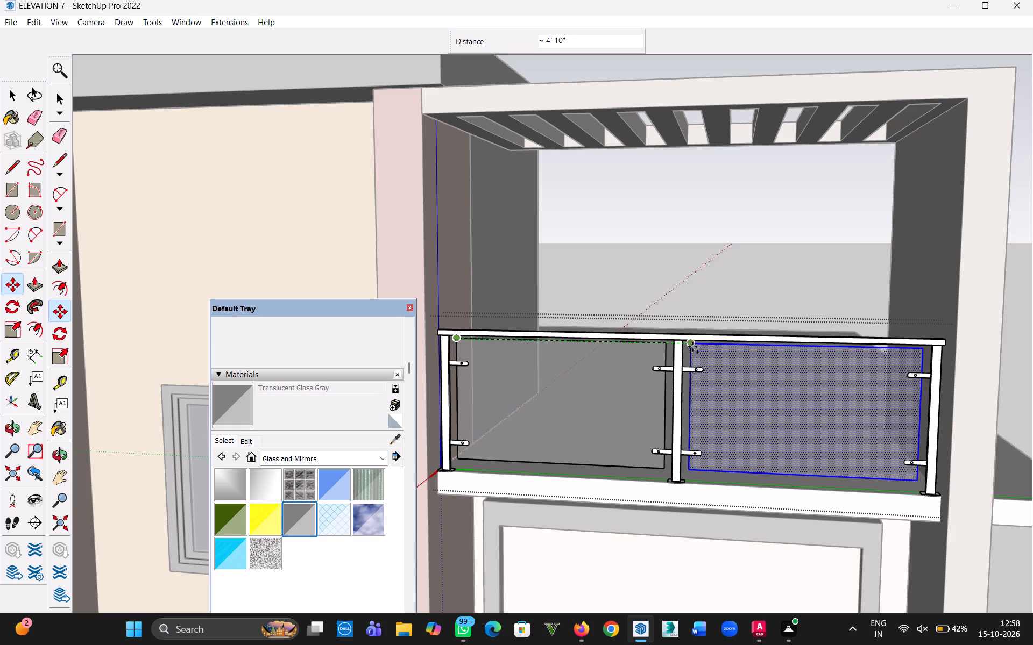
click(692, 347)
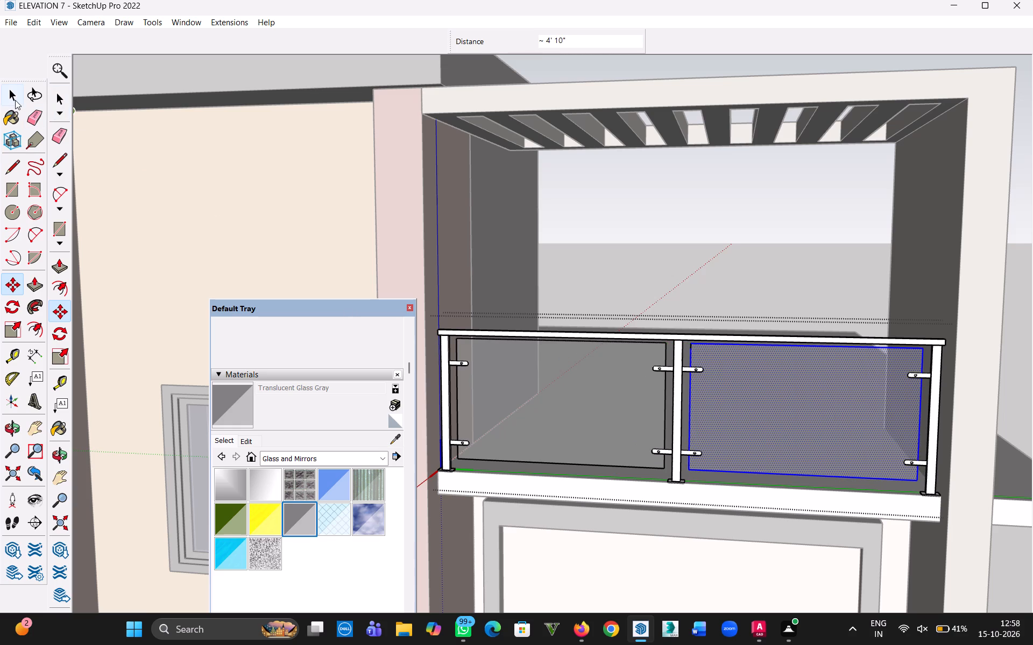
click(15, 100)
click(834, 429)
click(864, 275)
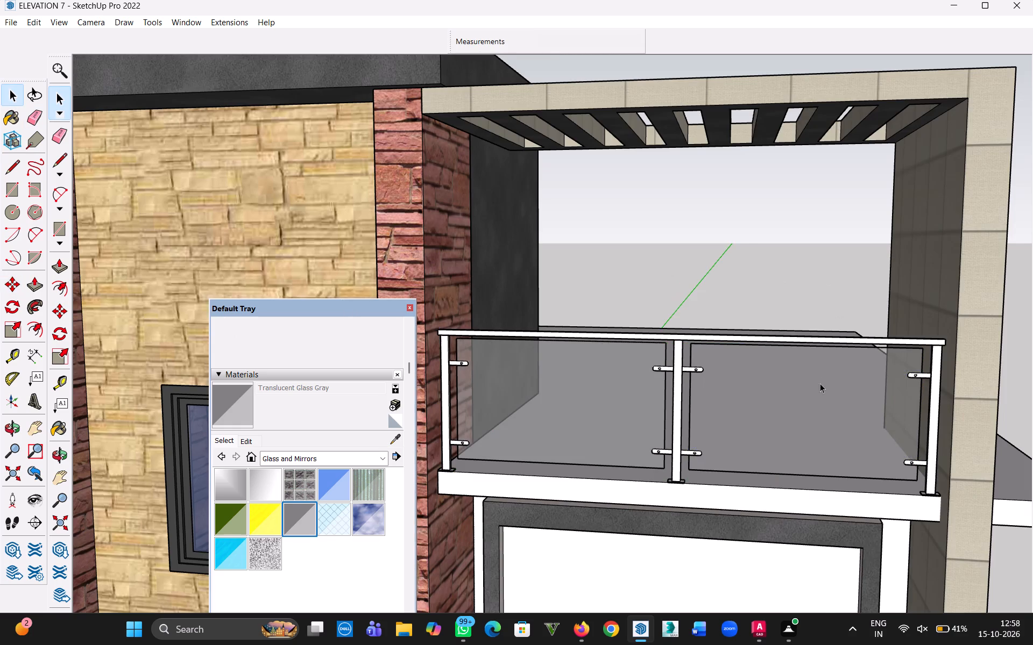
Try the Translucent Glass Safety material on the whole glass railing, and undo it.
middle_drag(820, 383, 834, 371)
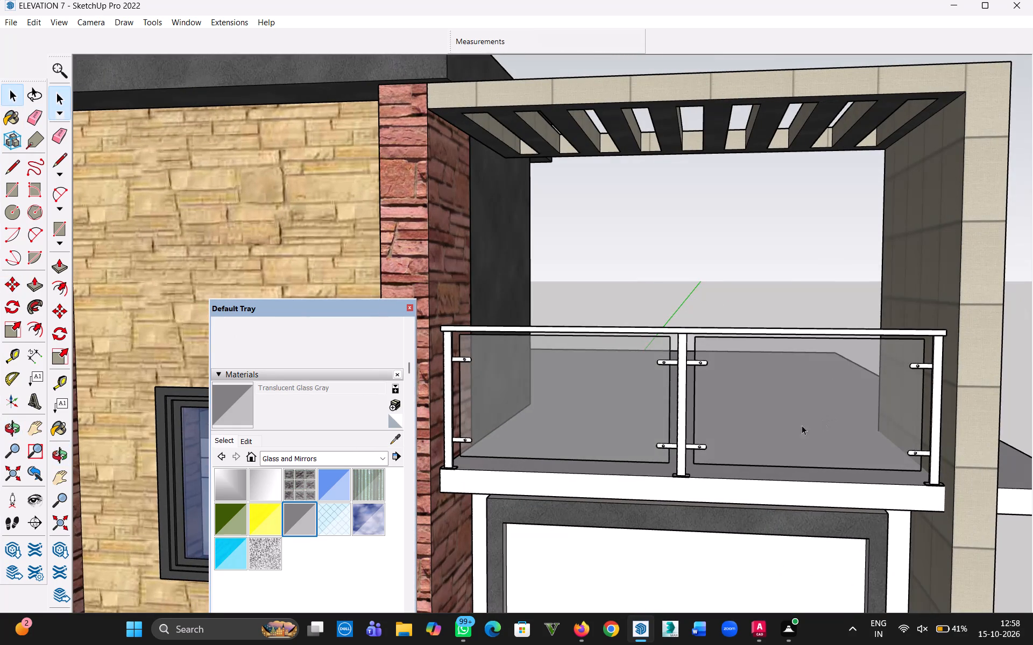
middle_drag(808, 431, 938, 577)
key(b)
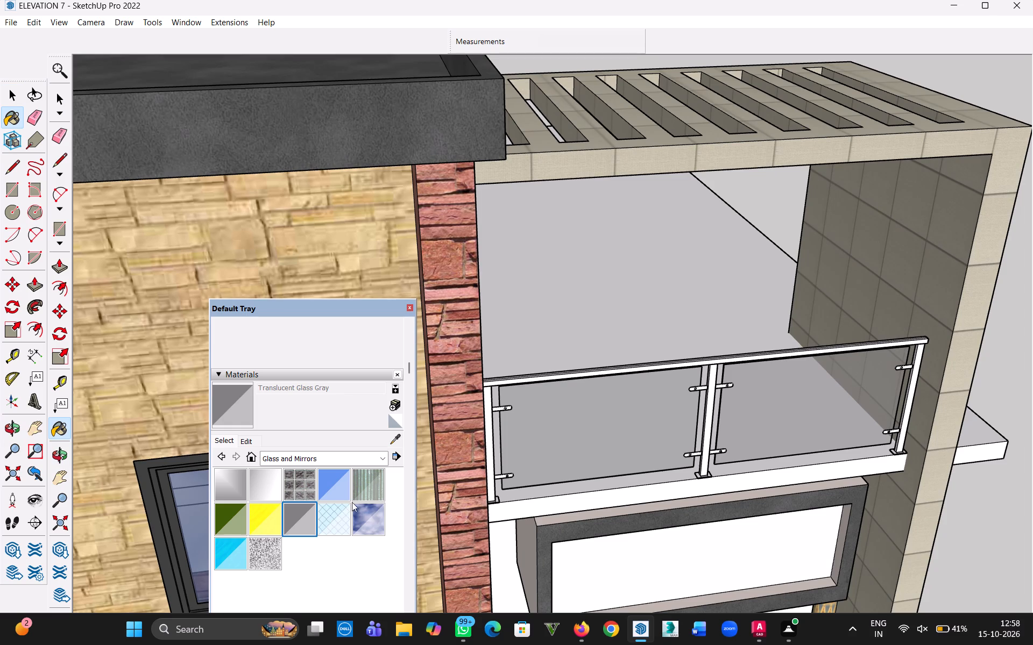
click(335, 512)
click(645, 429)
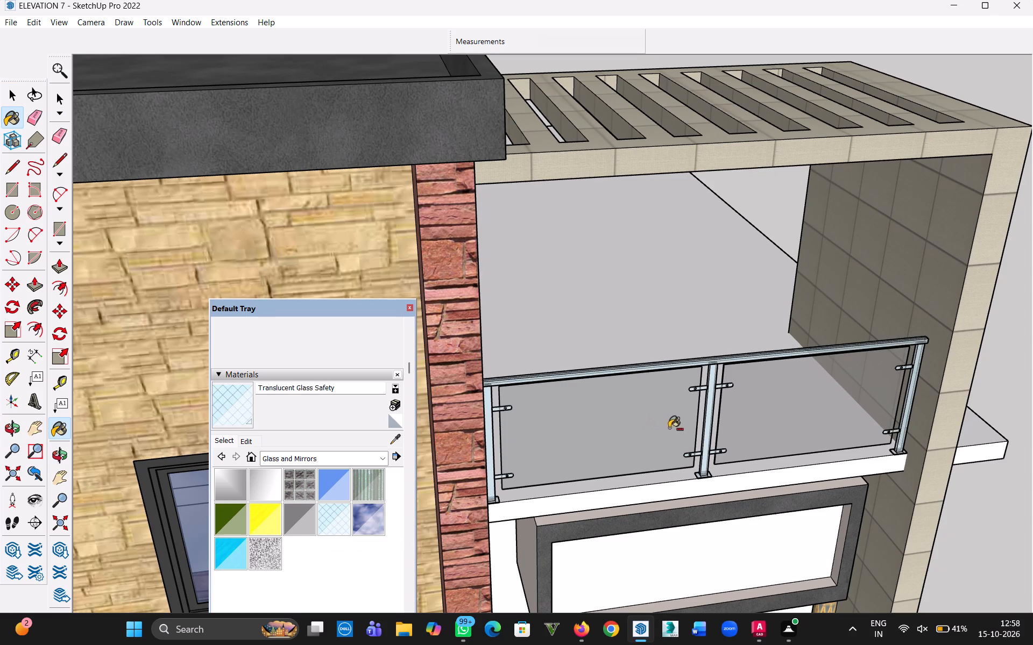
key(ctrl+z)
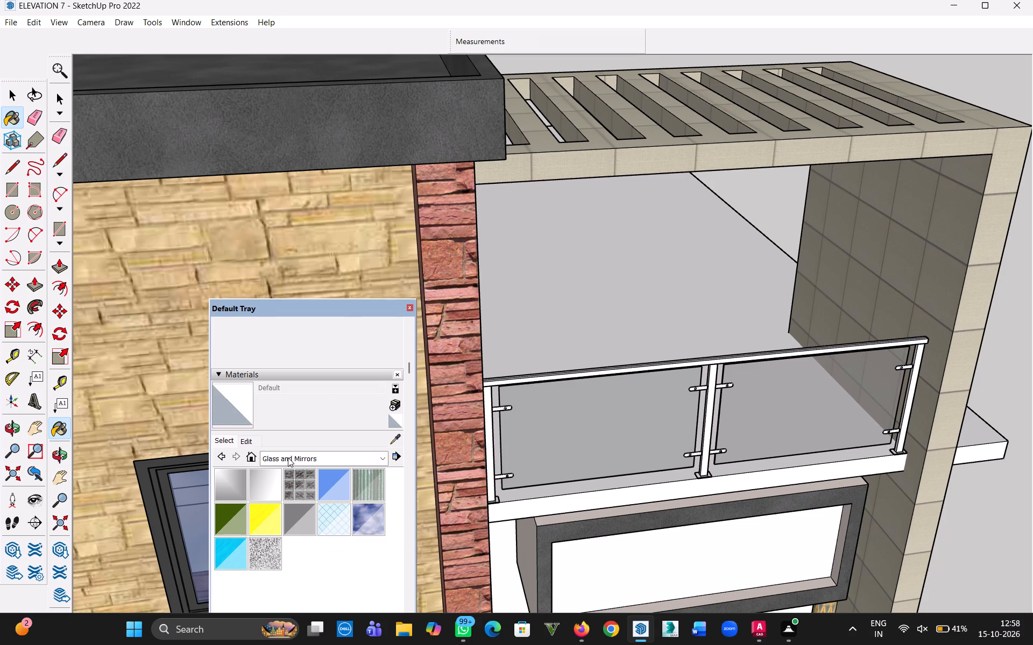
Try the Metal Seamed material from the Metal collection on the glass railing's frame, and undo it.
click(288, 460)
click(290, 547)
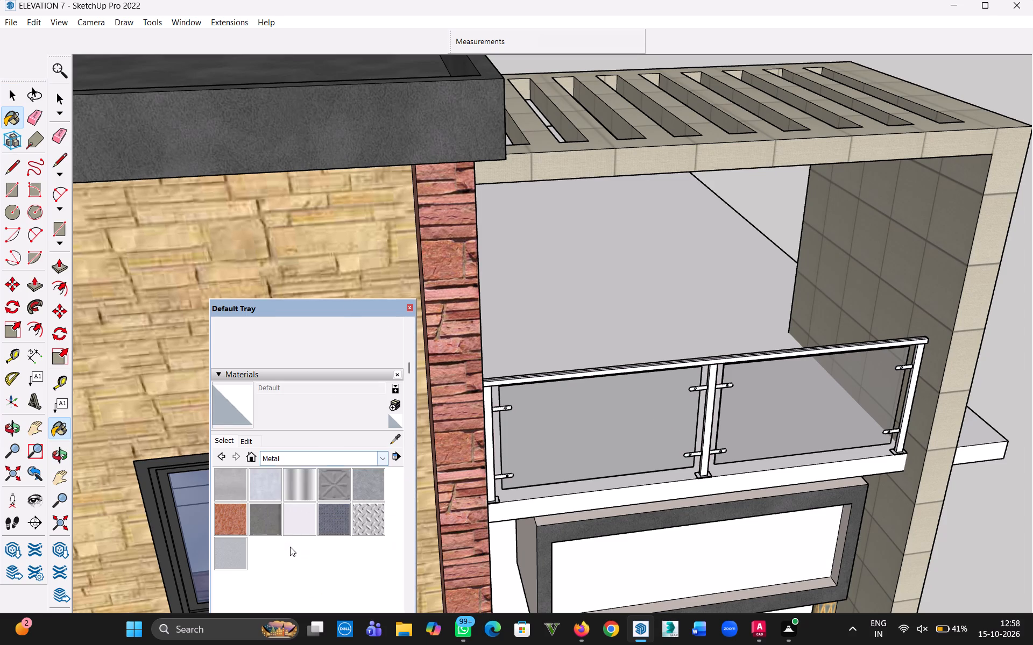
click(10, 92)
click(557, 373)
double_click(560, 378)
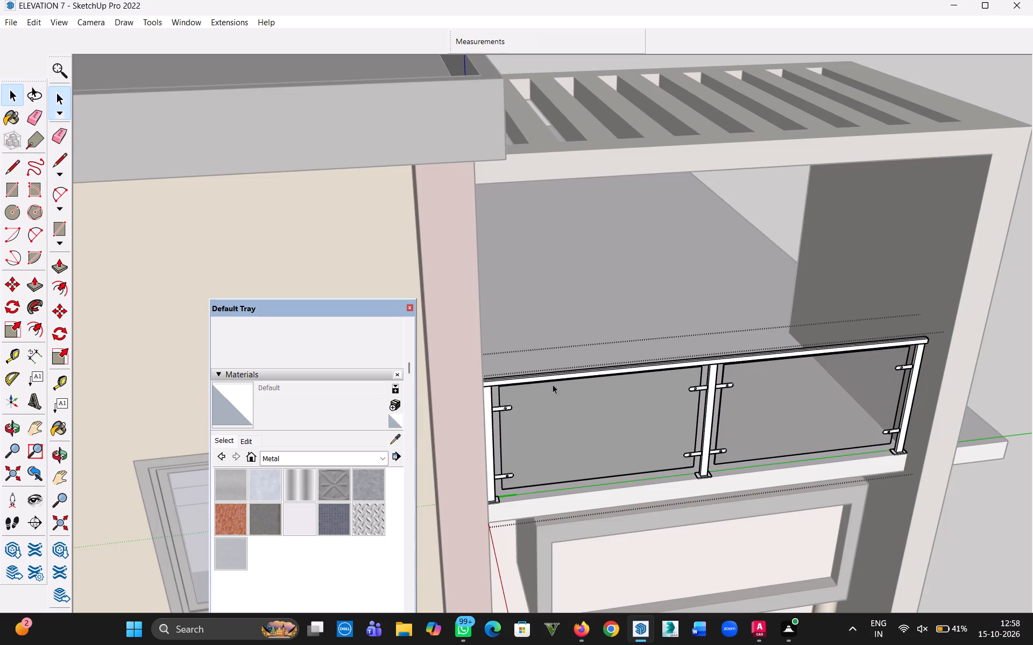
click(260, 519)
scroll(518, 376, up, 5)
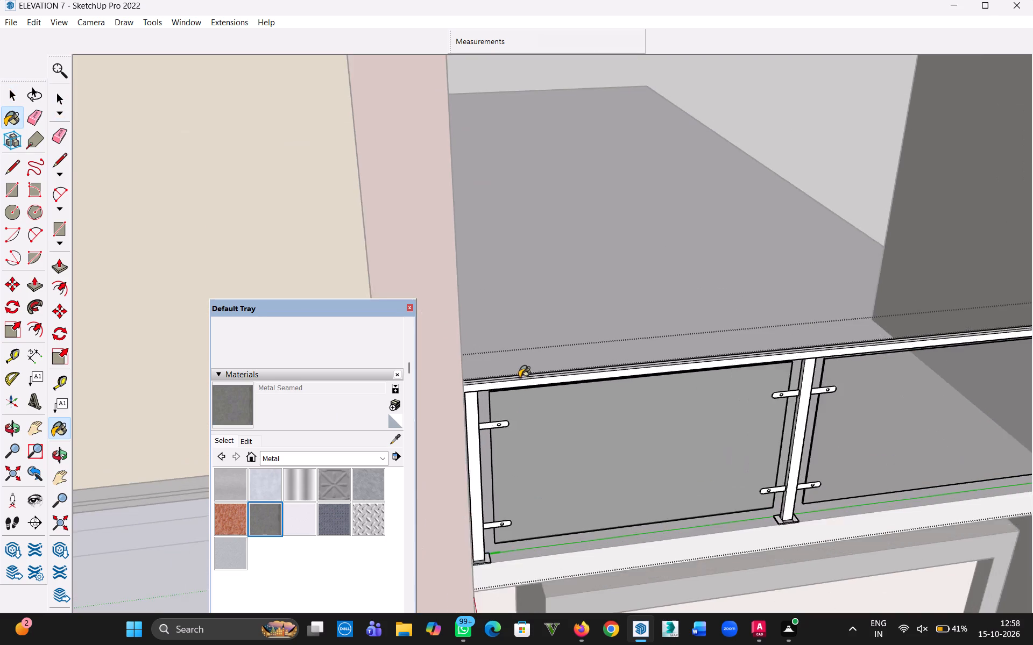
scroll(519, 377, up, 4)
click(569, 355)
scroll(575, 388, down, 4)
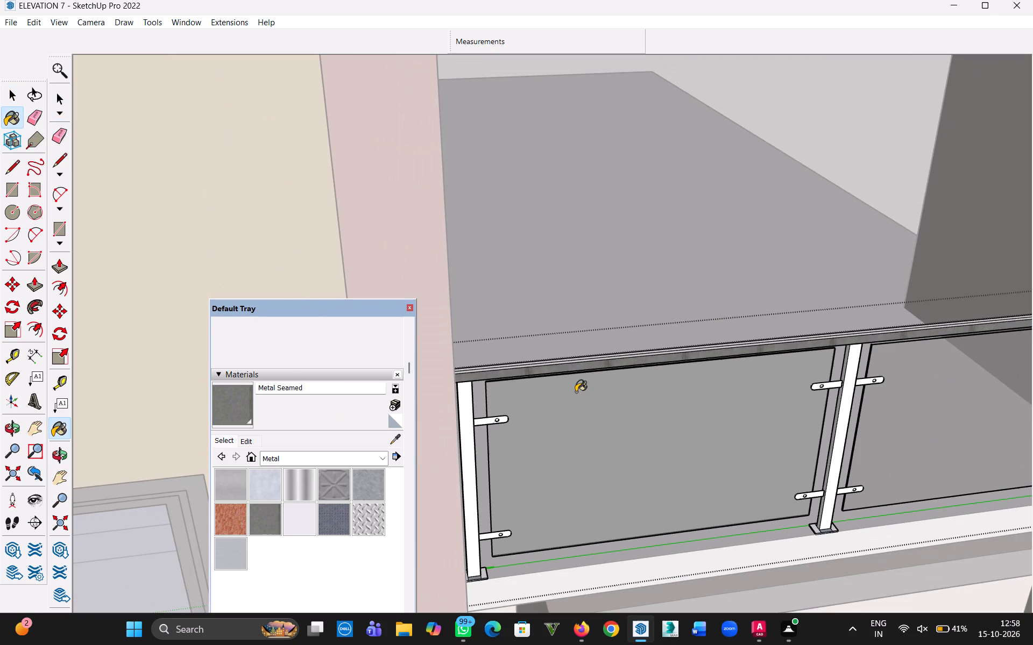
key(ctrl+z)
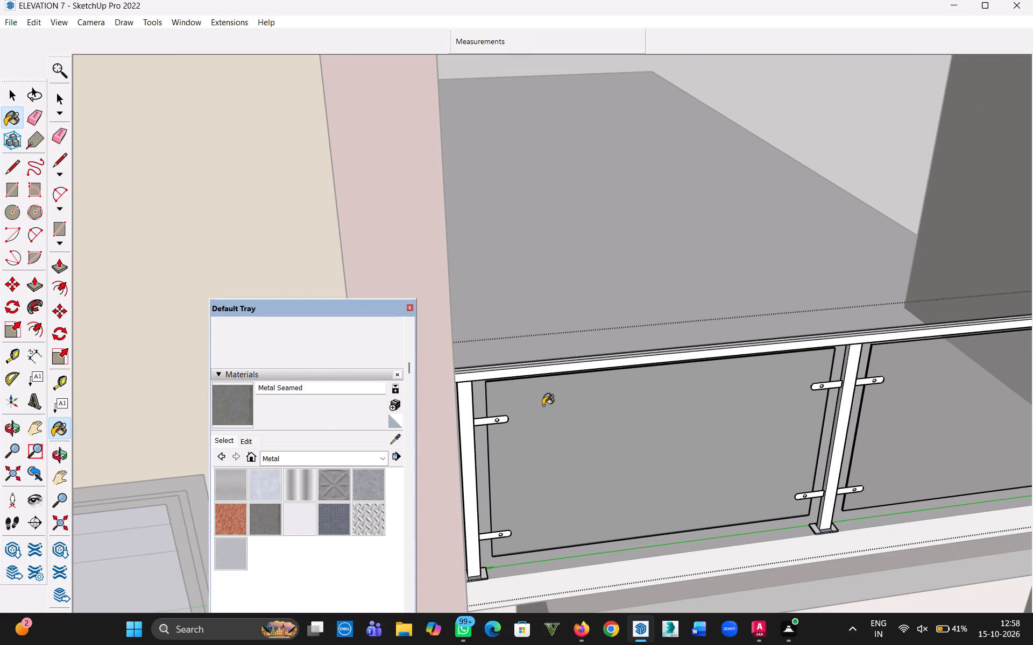
Compare Aluminum, Metal Seamed and Metal Steel Textured on the whole railing frame, settle on Metal Seamed, and finish editing the railing.
click(12, 91)
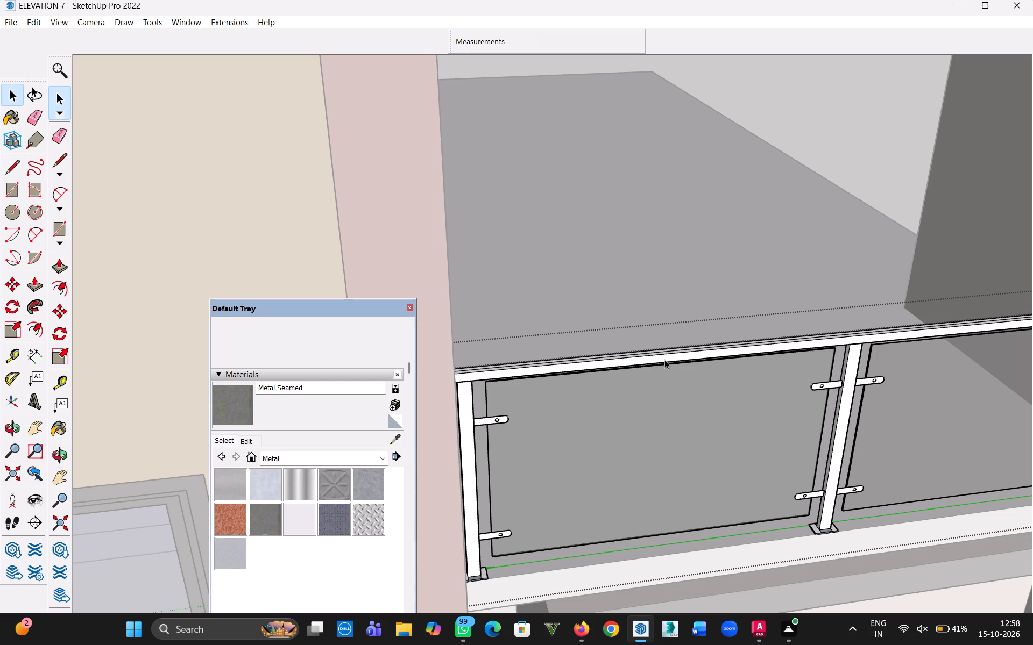
click(664, 360)
double_click(664, 360)
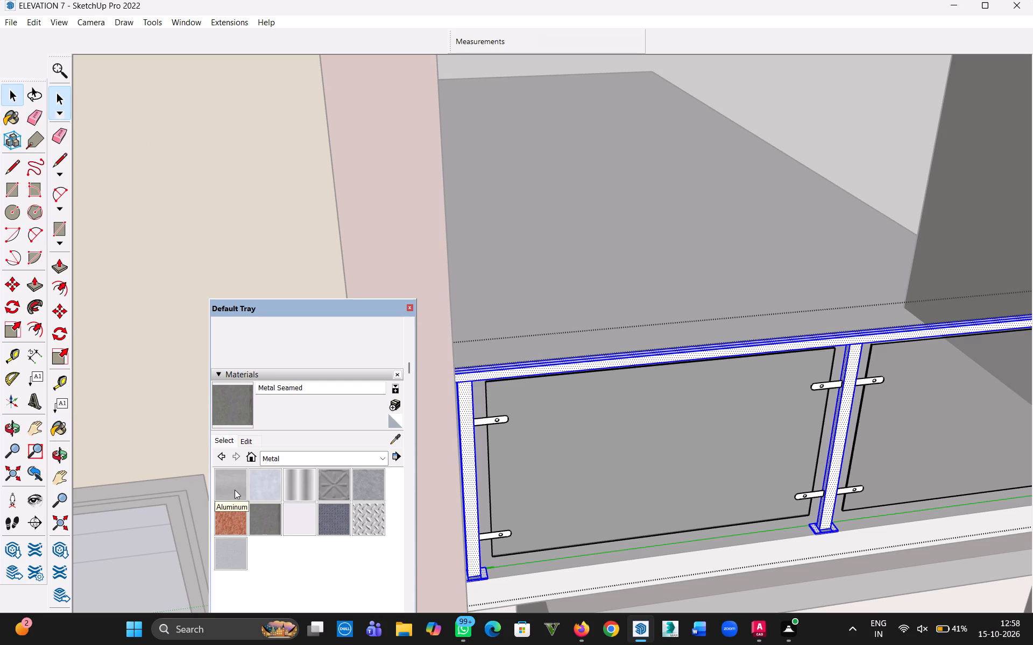
click(235, 490)
click(520, 369)
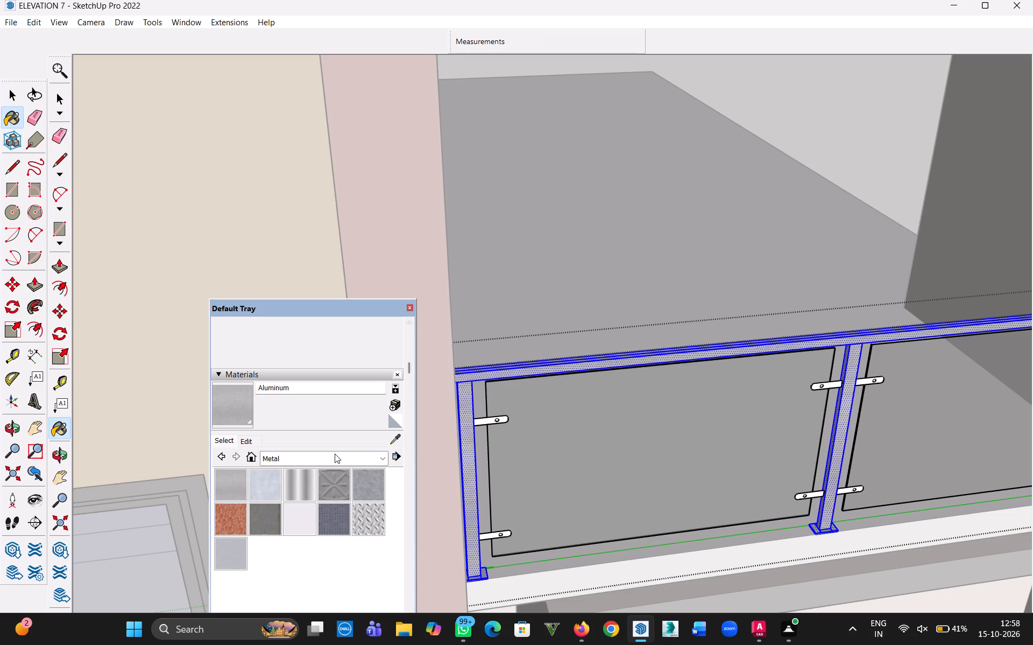
click(271, 516)
click(527, 367)
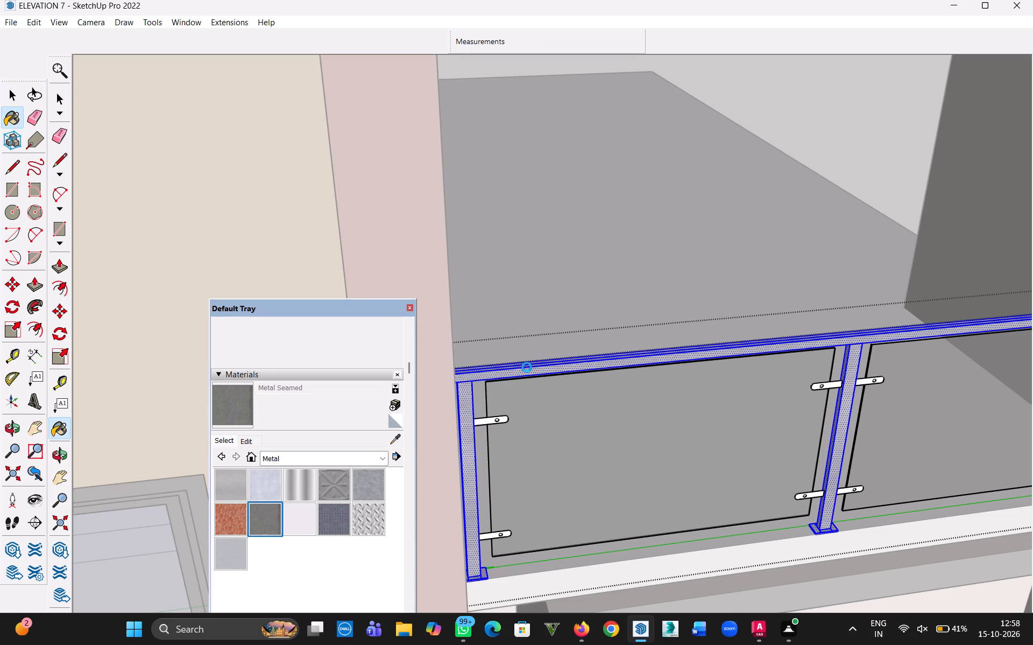
click(527, 367)
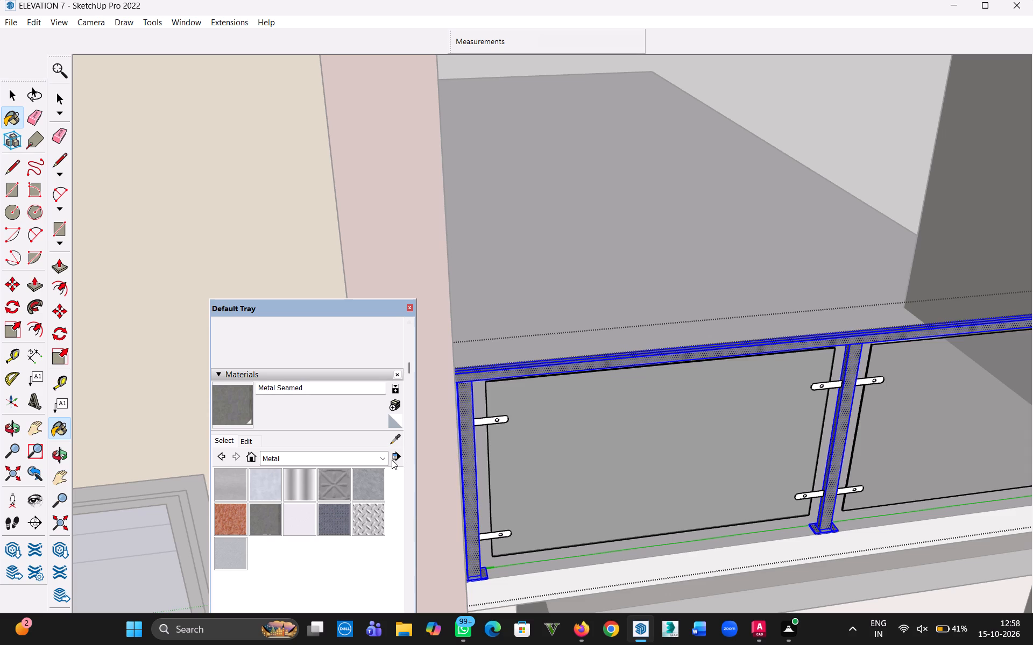
click(346, 510)
click(570, 370)
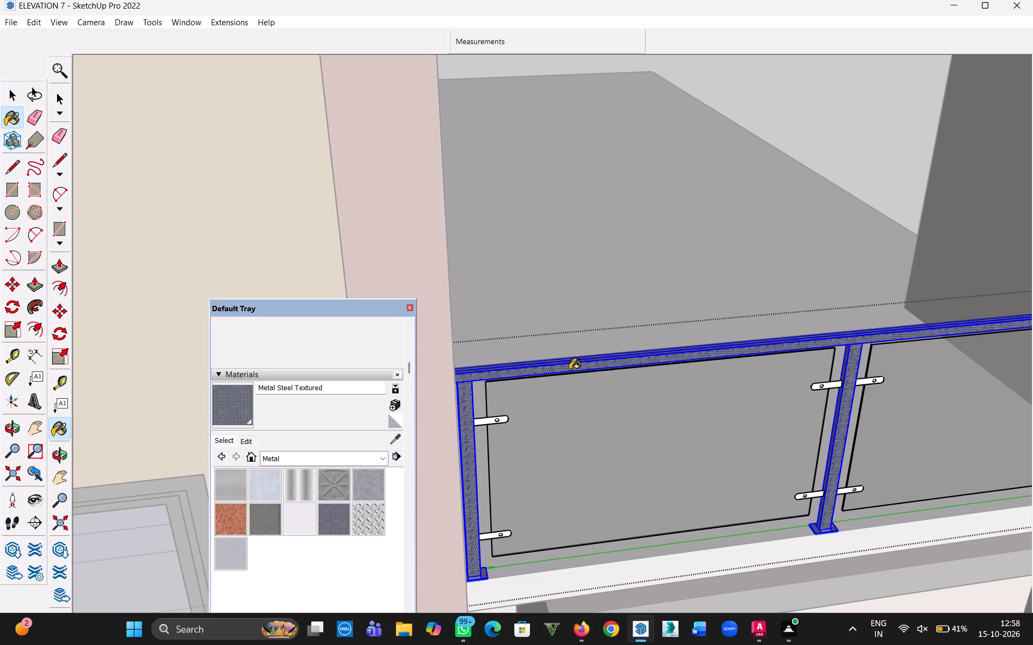
click(270, 518)
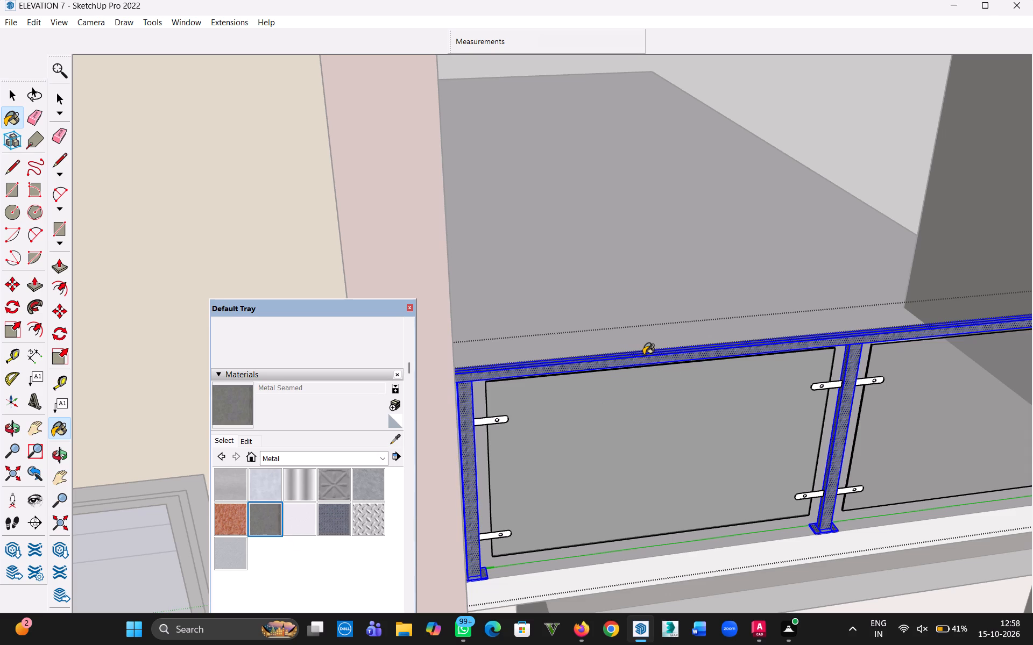
click(645, 360)
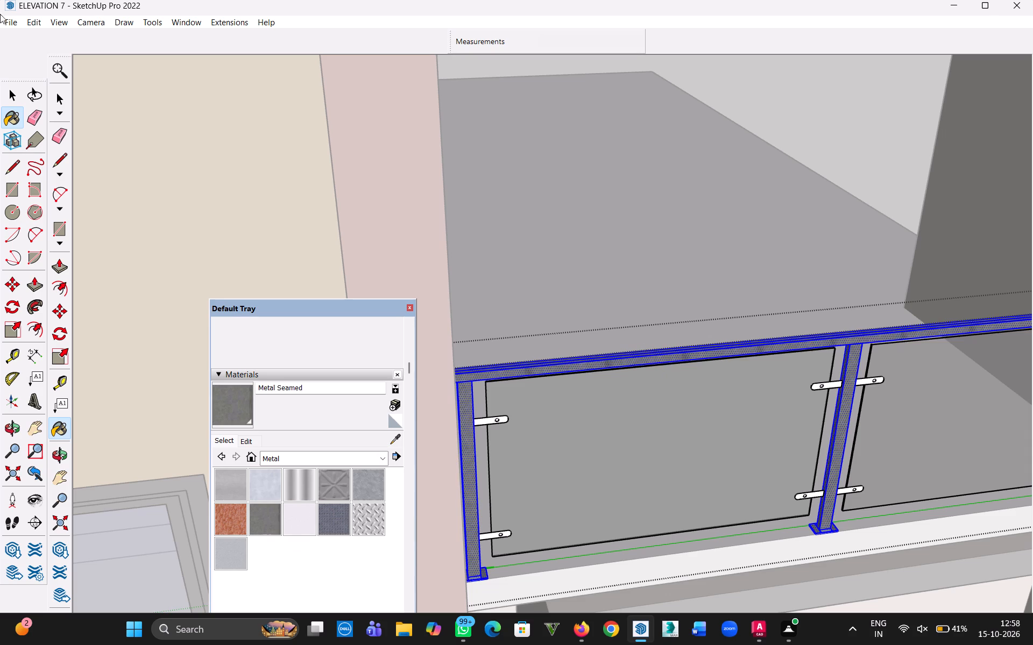
click(16, 92)
click(719, 238)
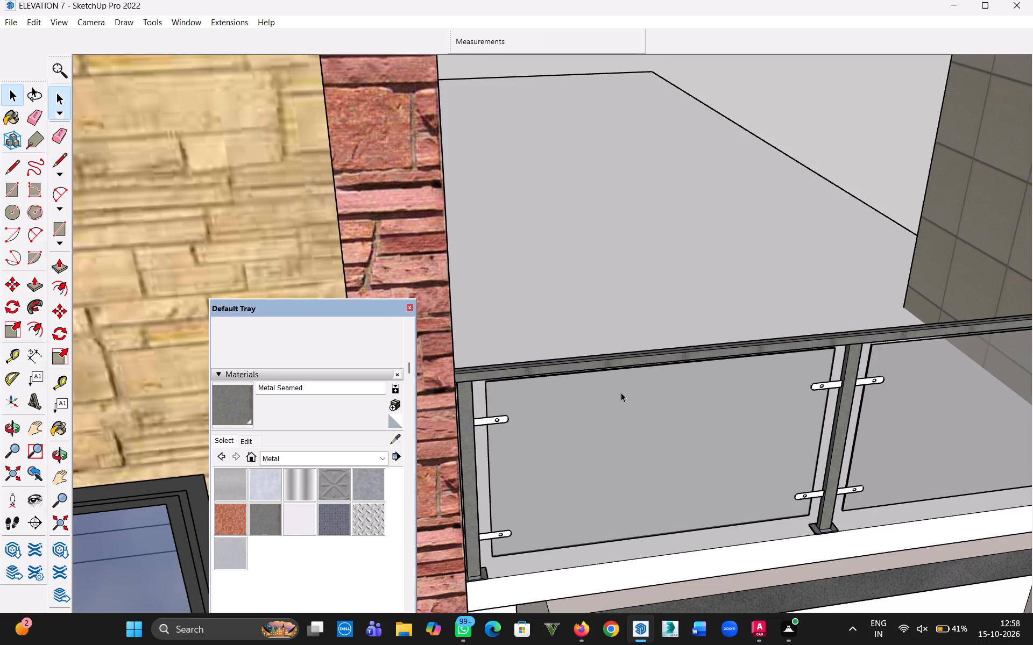
Compare Metal Seamed, Metal Steel Textured and Metal Silver on the railing's upper tower-side glass clamp, and settle on Metal Steel Textured White.
middle_drag(621, 393, 541, 278)
scroll(501, 303, up, 5)
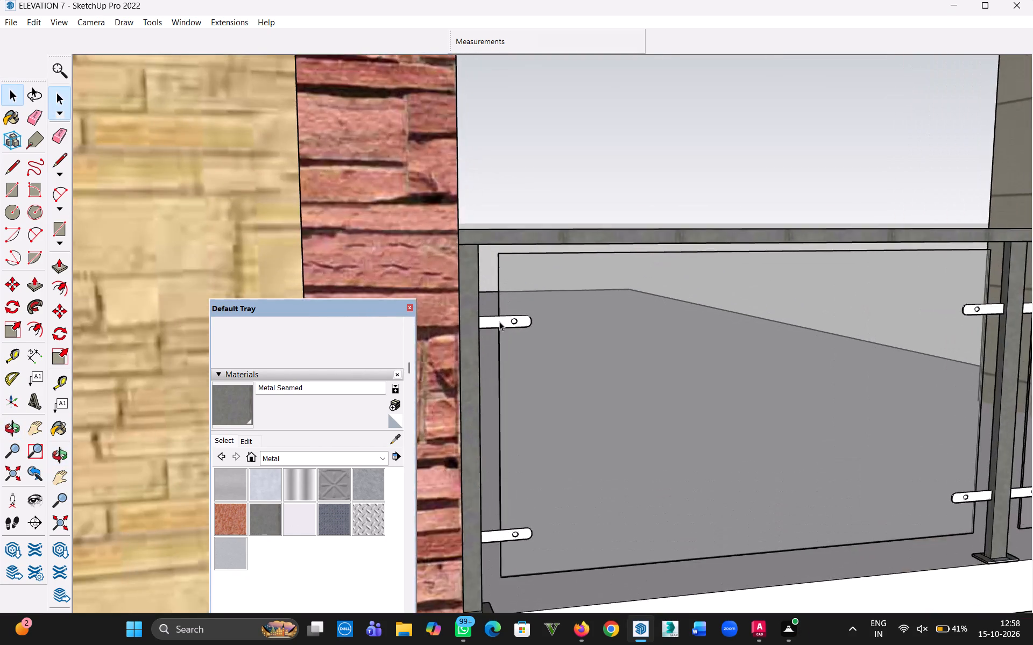
scroll(499, 321, up, 1)
double_click(499, 321)
click(499, 321)
scroll(534, 332, down, 11)
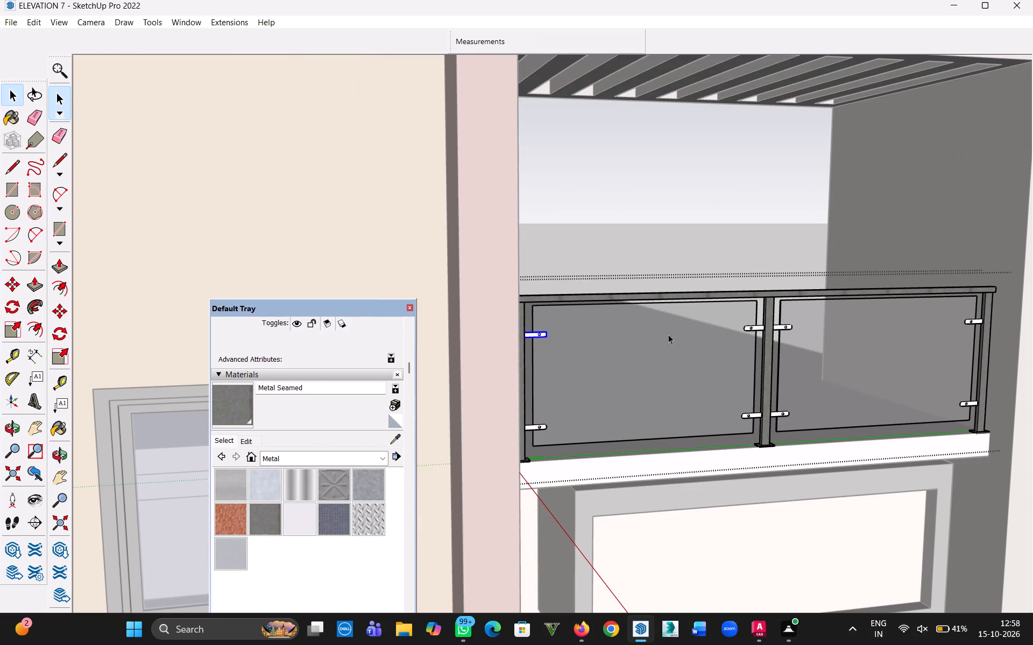
click(273, 518)
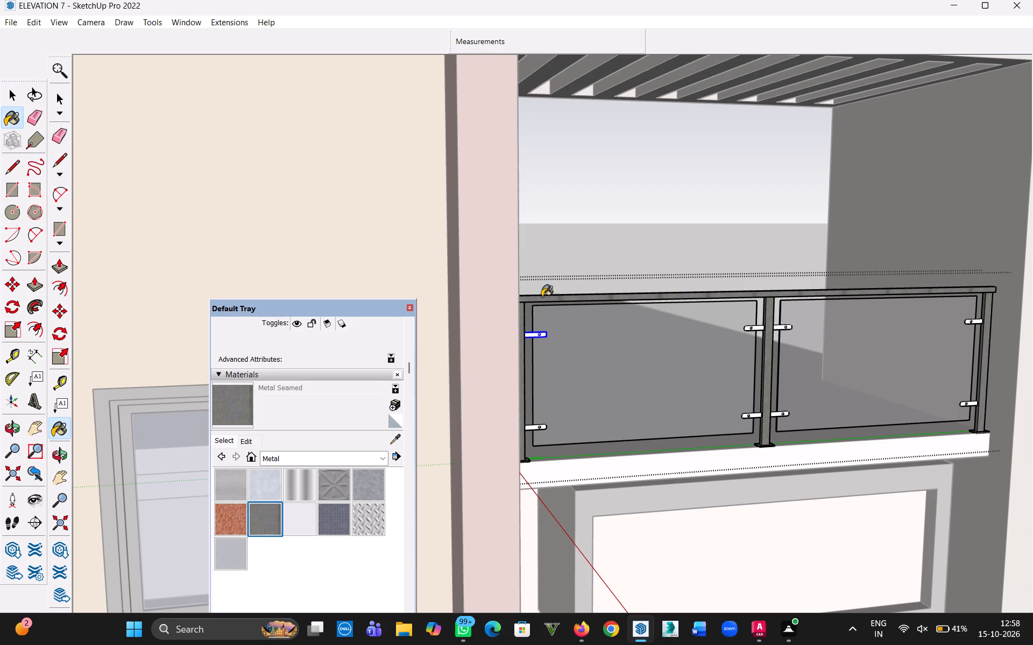
scroll(540, 316, up, 8)
click(525, 353)
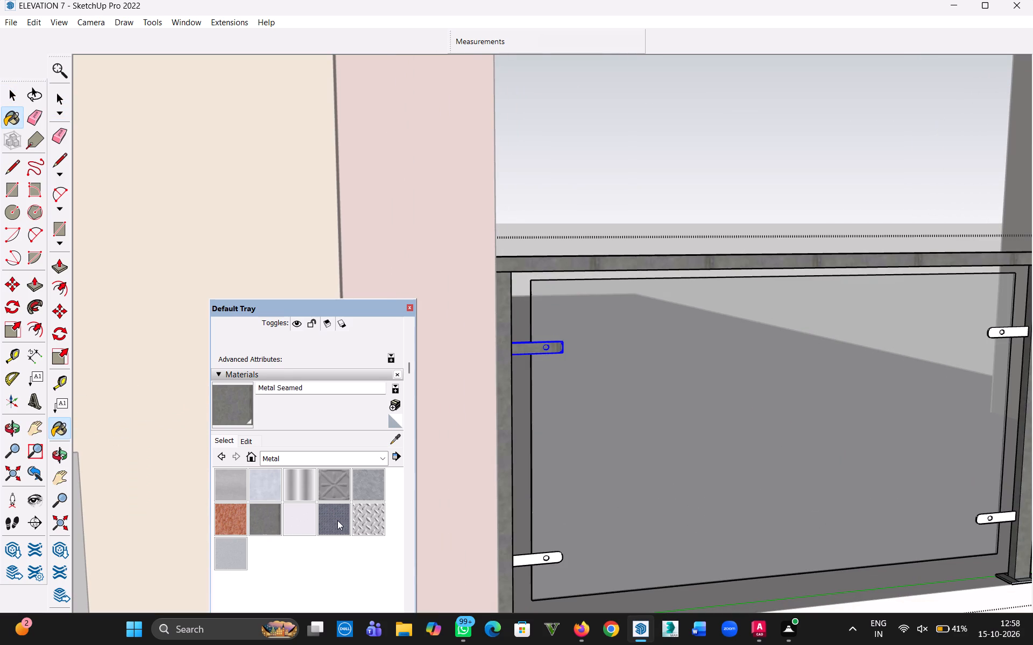
click(340, 522)
click(534, 349)
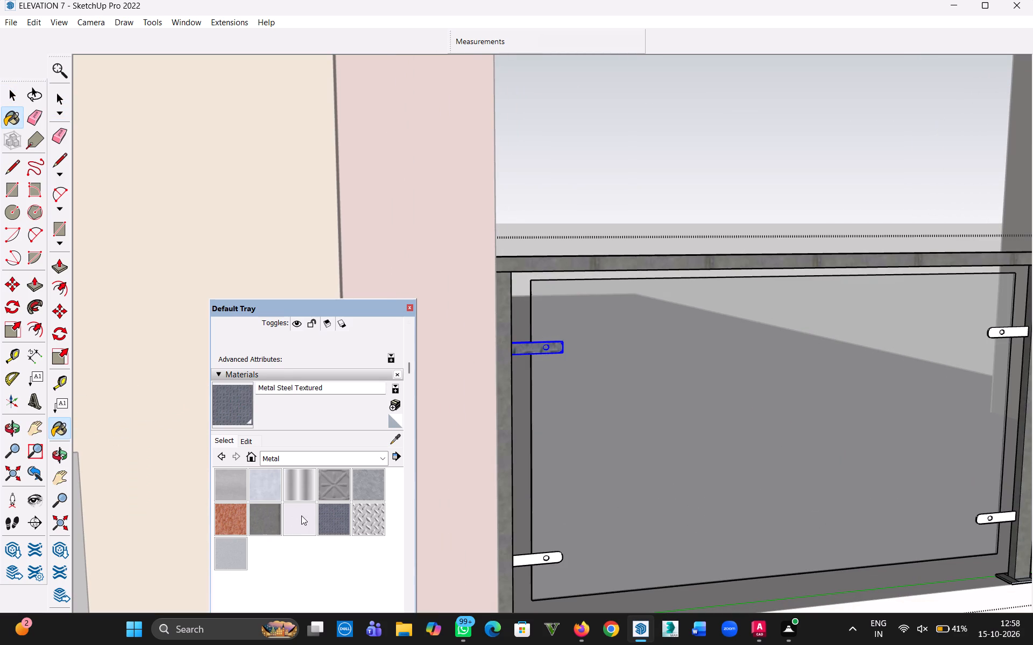
click(301, 519)
click(522, 350)
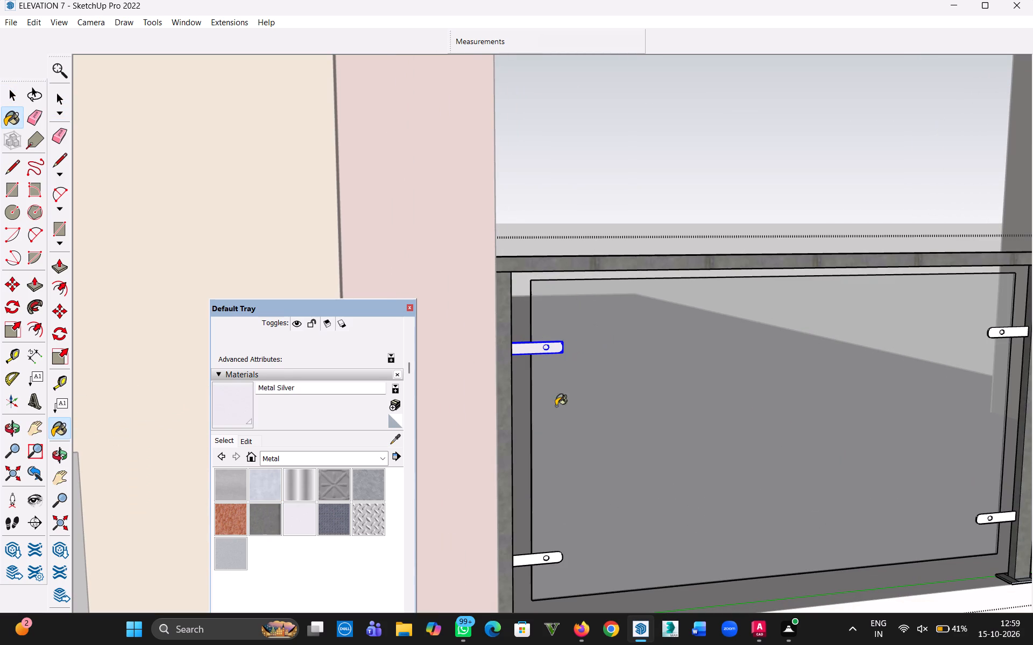
click(378, 516)
click(529, 348)
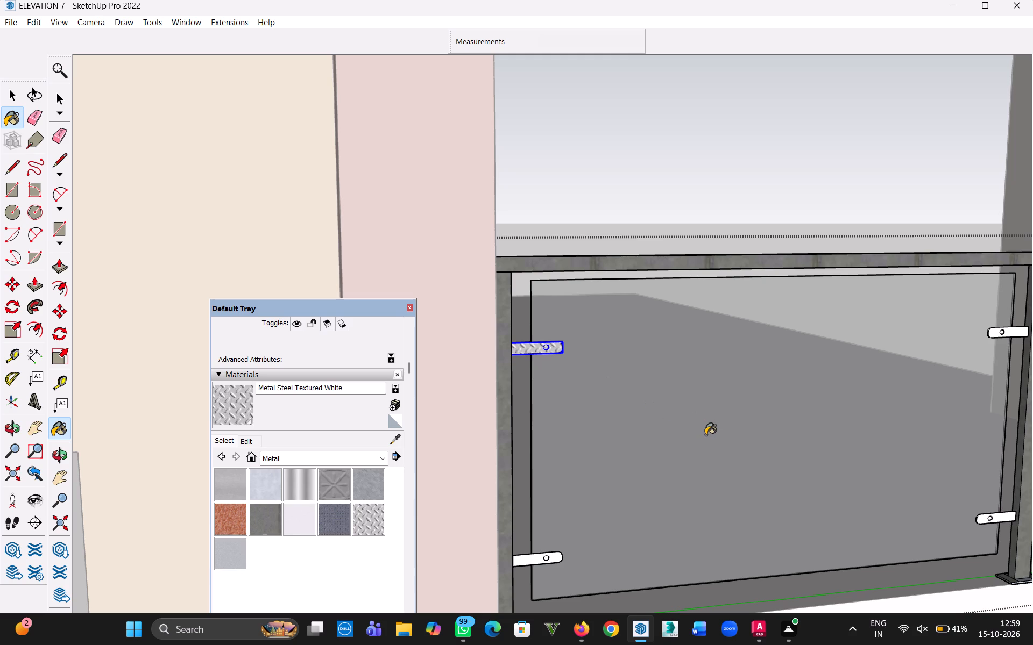
Paint the seven remaining glass clamps along the railing with Metal Steel Textured White.
click(523, 560)
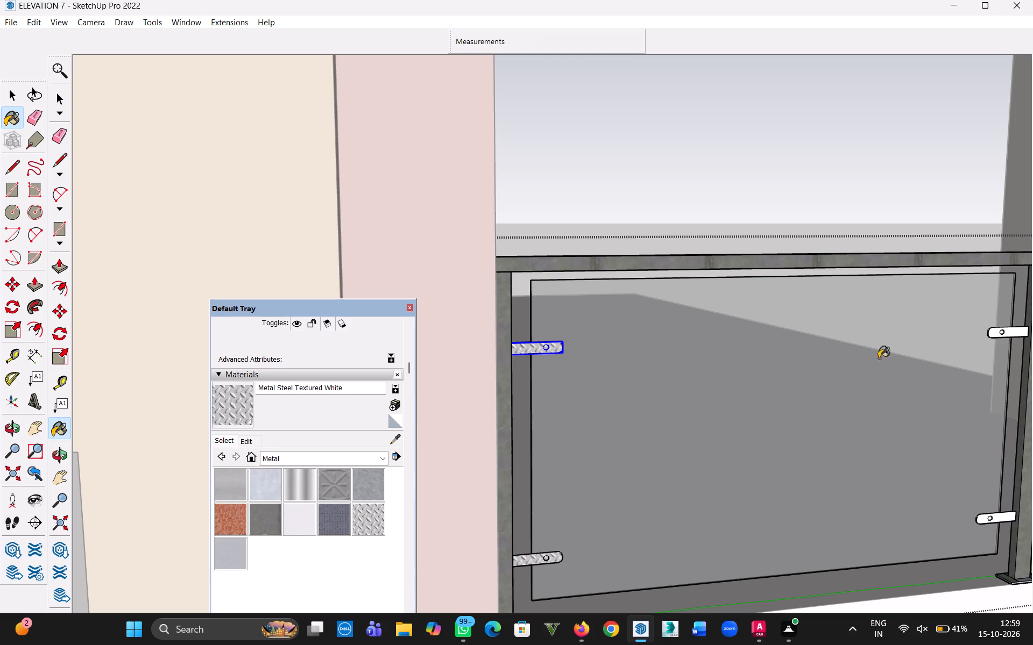
click(1013, 329)
click(1000, 517)
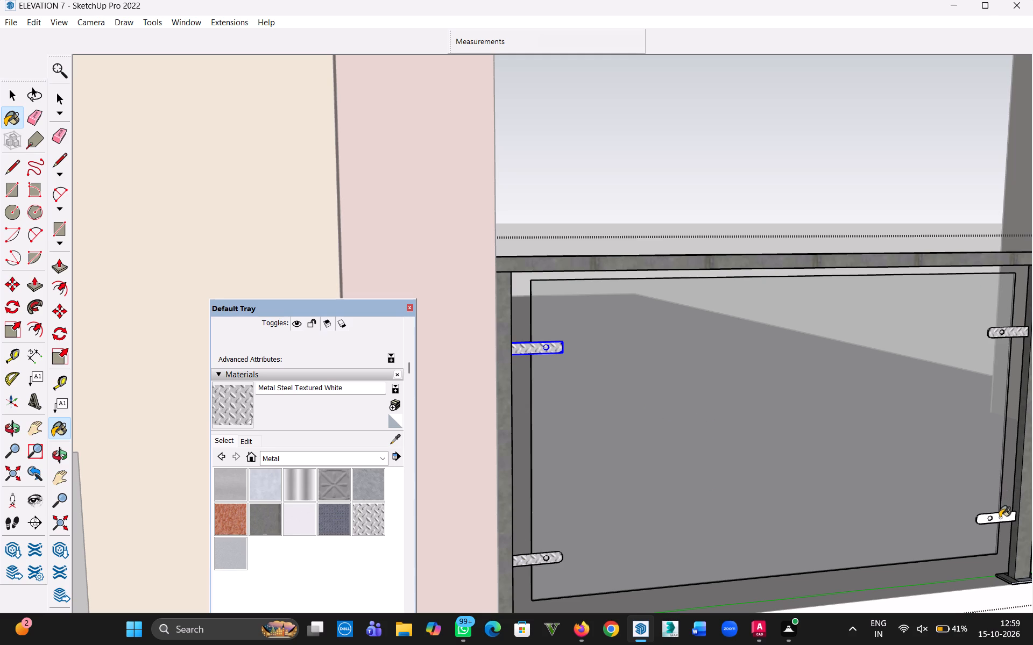
key(h)
drag(938, 445, 922, 448)
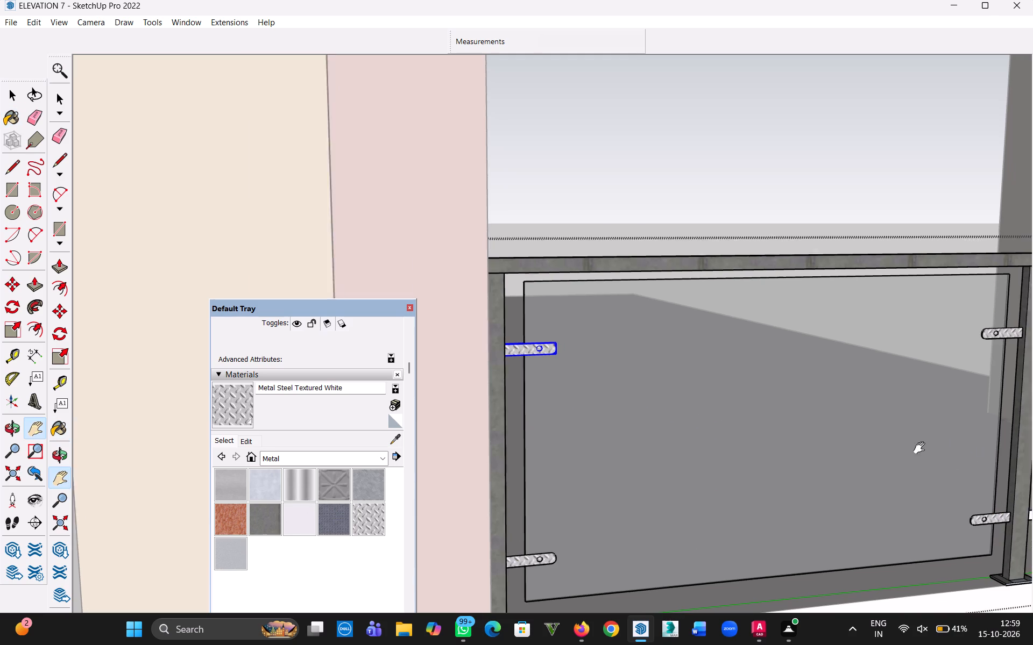
drag(922, 448, 497, 465)
key(Escape)
click(621, 349)
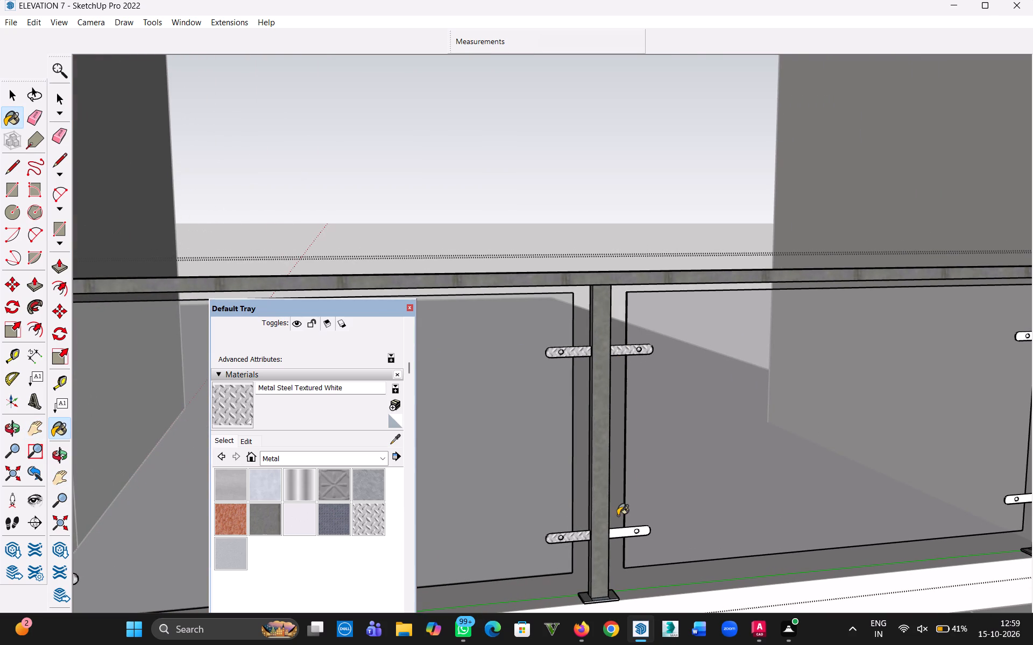
click(617, 534)
key(h)
drag(752, 475, 468, 488)
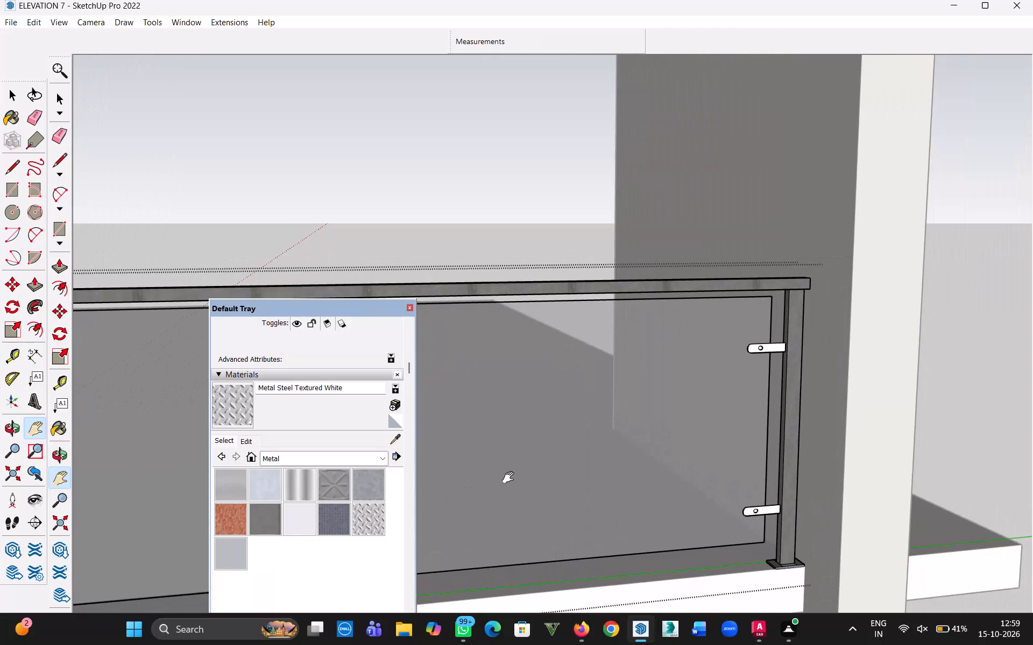
key(Escape)
click(770, 347)
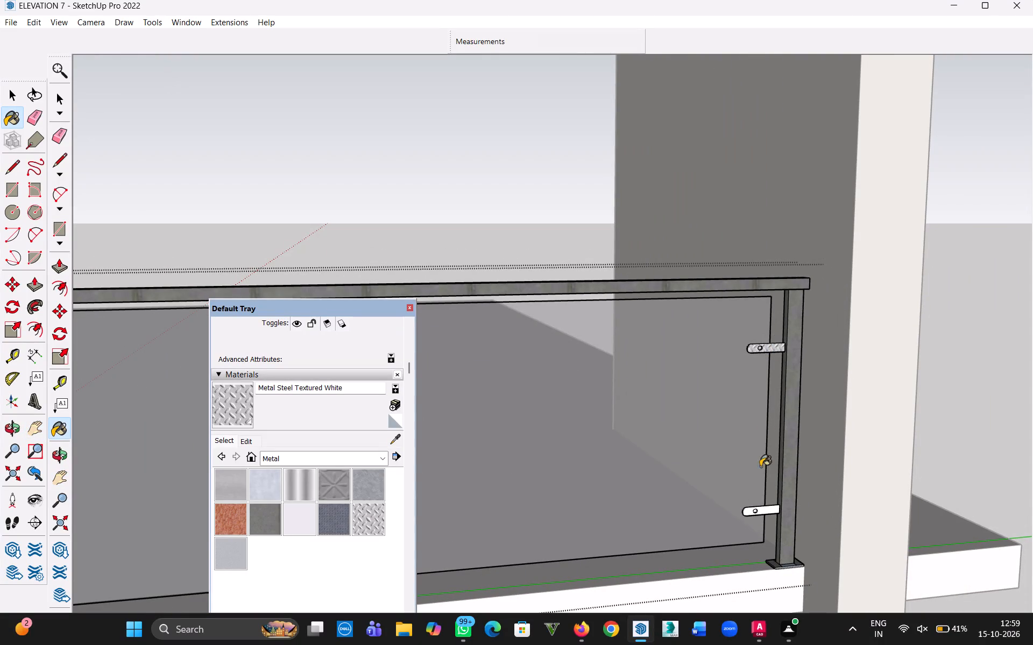
click(765, 510)
Examine the painted frame and glass clamps of the railing from the terrace side.
middle_drag(735, 339, 1032, 413)
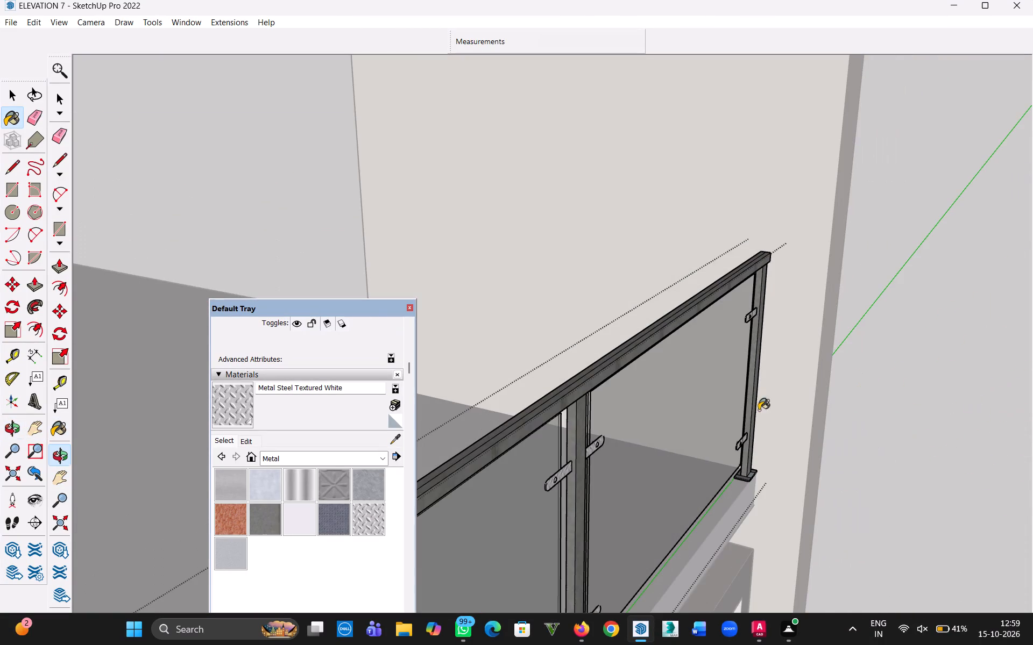
middle_drag(546, 377, 1032, 367)
scroll(711, 273, up, 6)
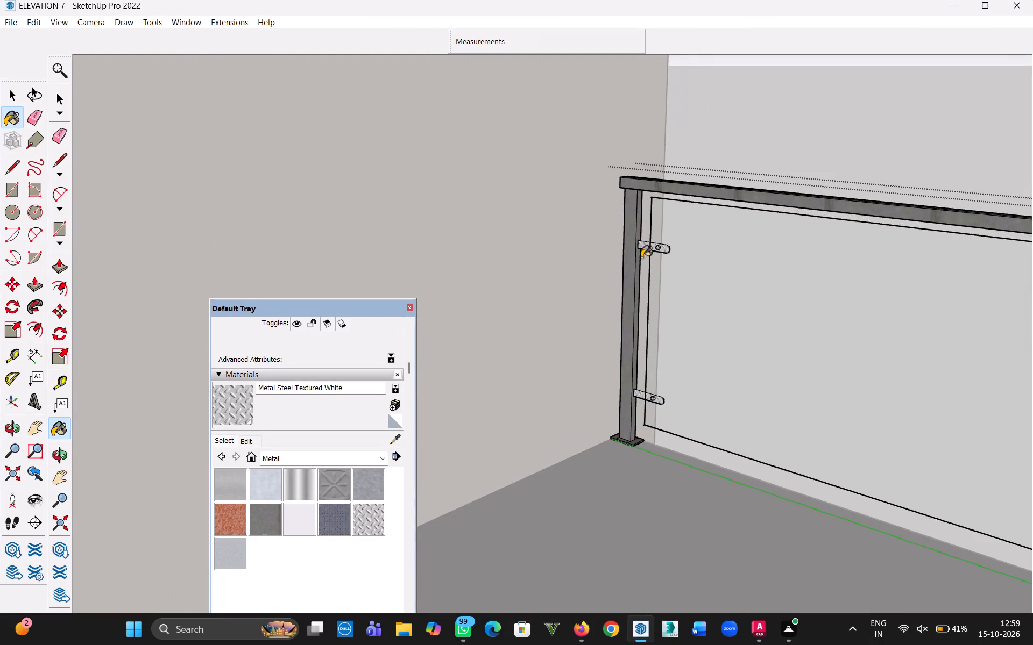
scroll(641, 257, up, 8)
scroll(668, 219, down, 12)
scroll(647, 256, up, 2)
scroll(647, 257, down, 7)
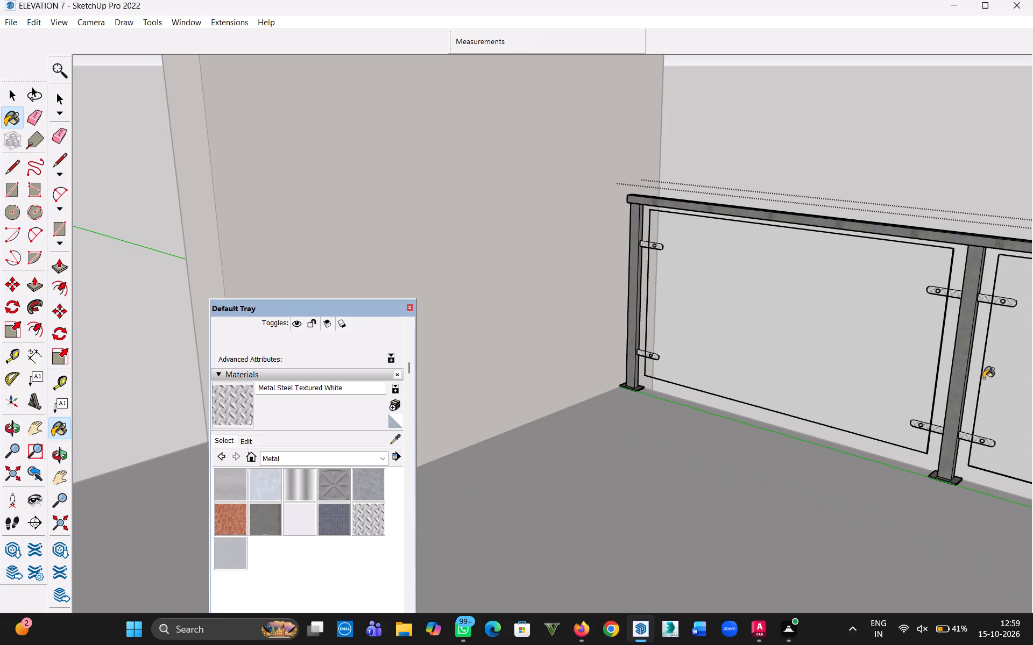
scroll(986, 380, up, 18)
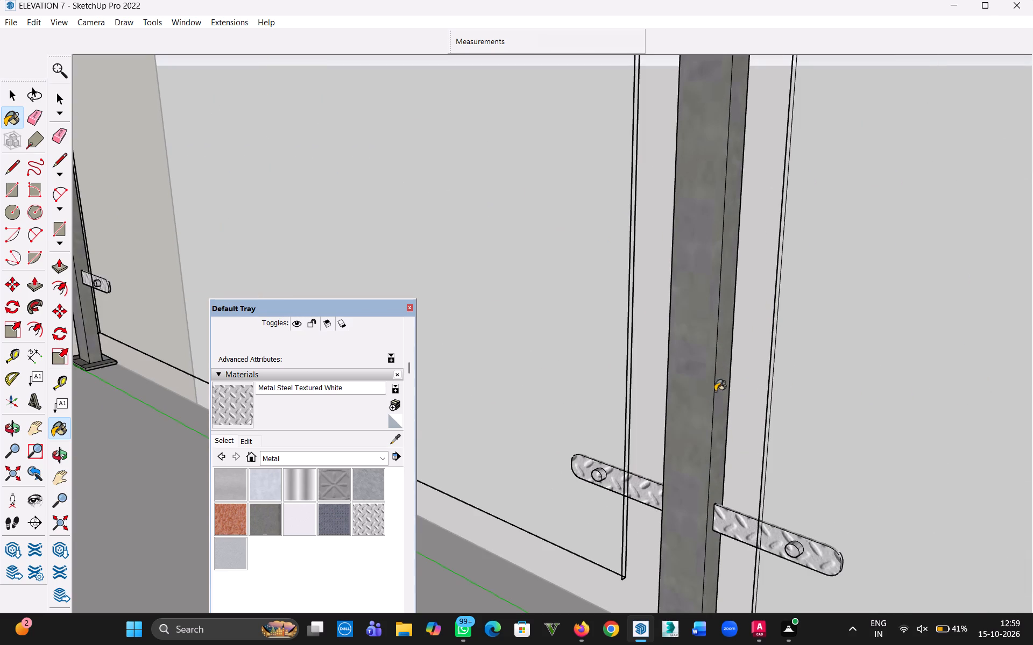
scroll(676, 392, down, 17)
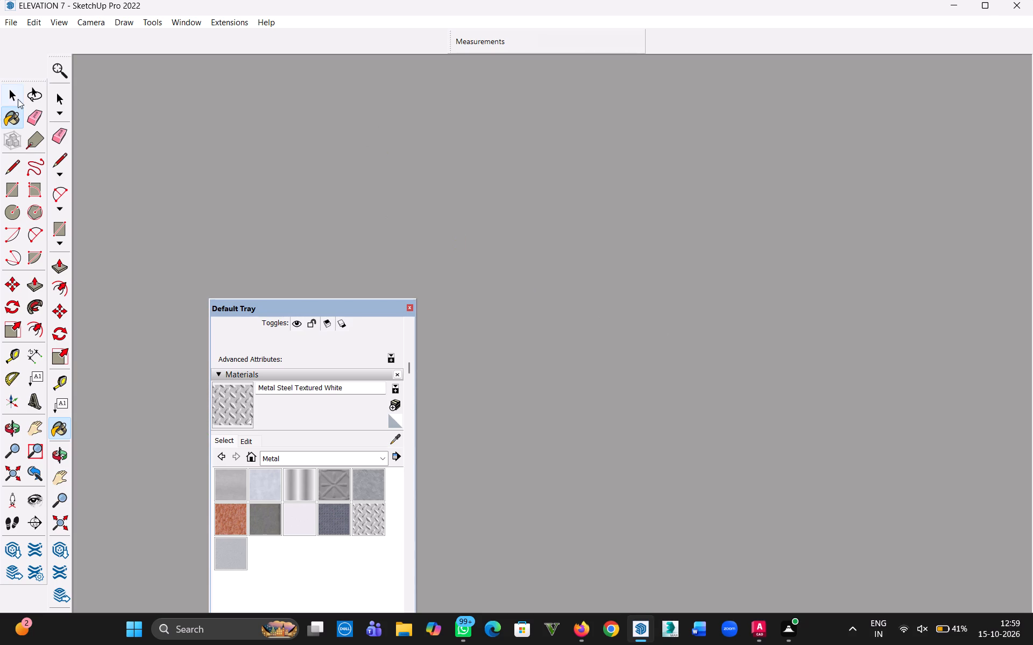
Fit the whole building in view and close the Default Tray.
click(18, 99)
click(8, 475)
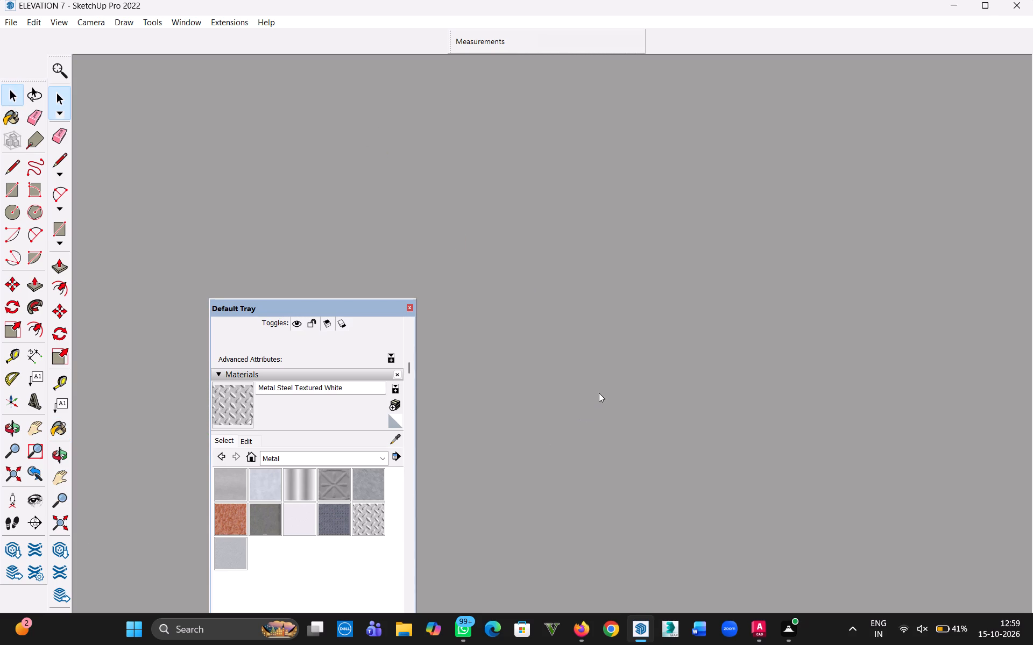
click(409, 309)
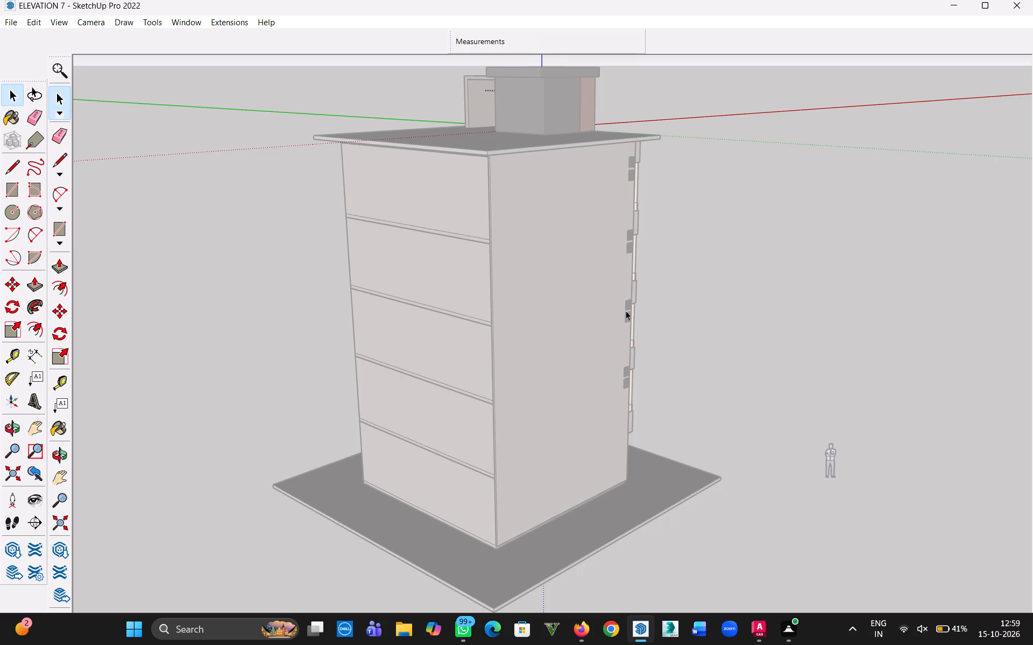
Leave the railing group and save the model.
middle_drag(675, 309, 102, 349)
click(724, 369)
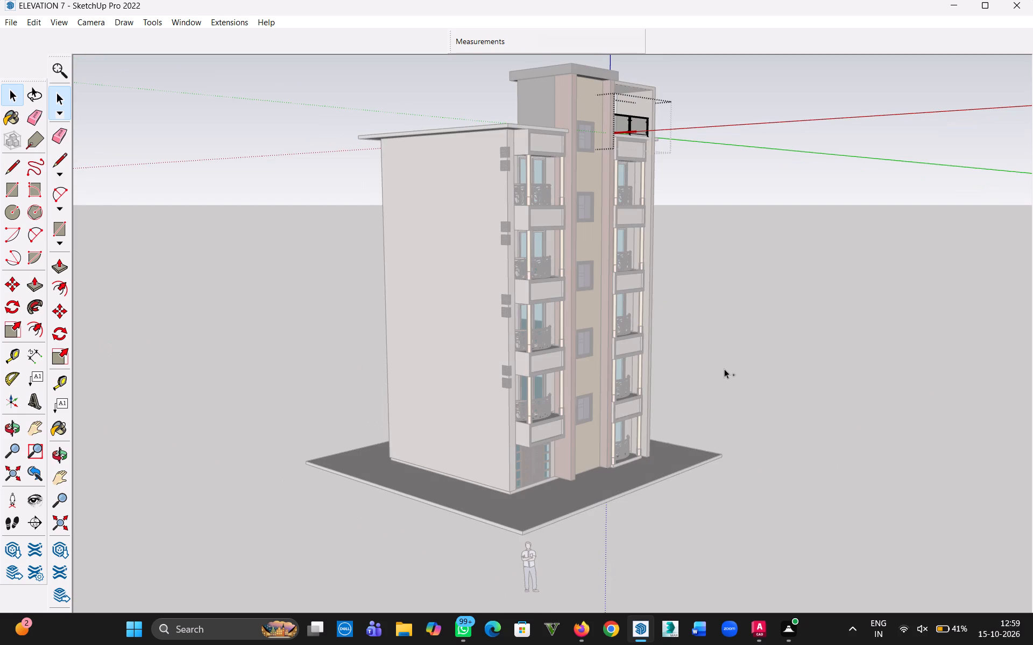
key(ctrl+s)
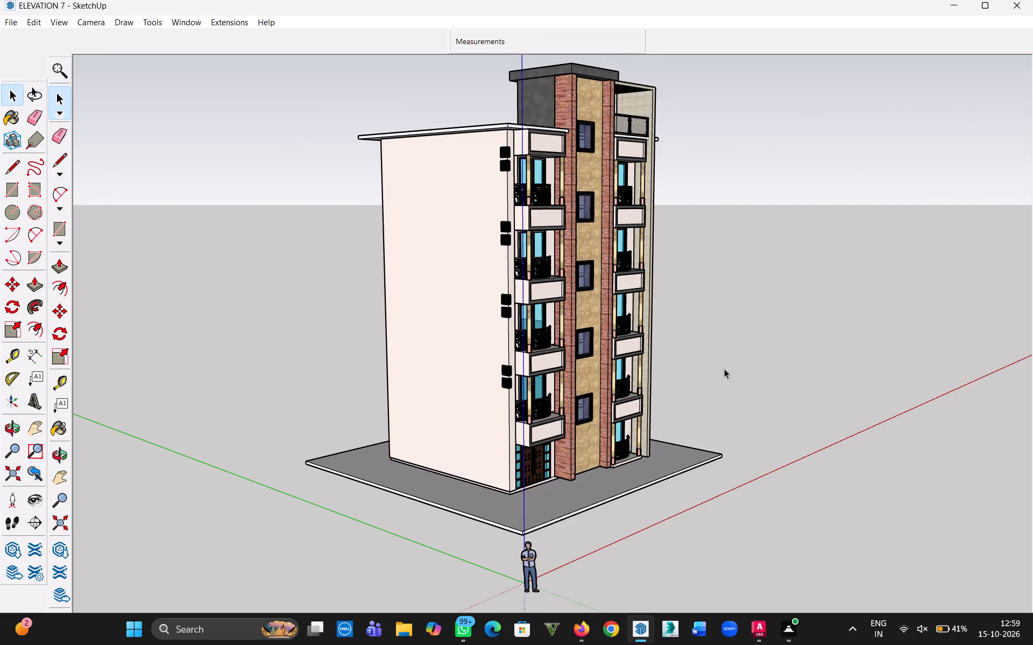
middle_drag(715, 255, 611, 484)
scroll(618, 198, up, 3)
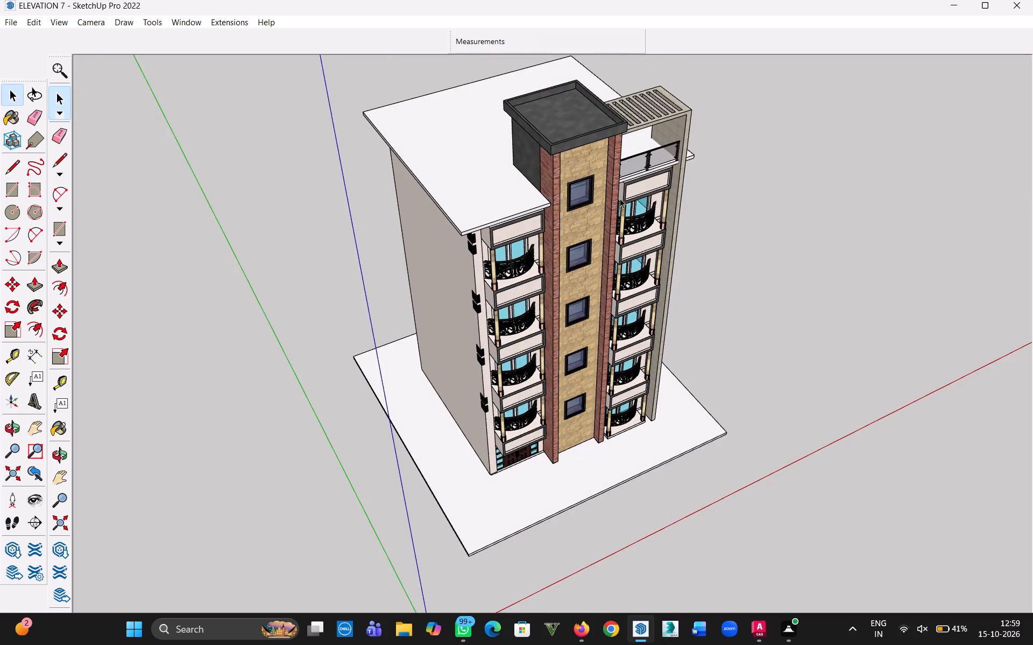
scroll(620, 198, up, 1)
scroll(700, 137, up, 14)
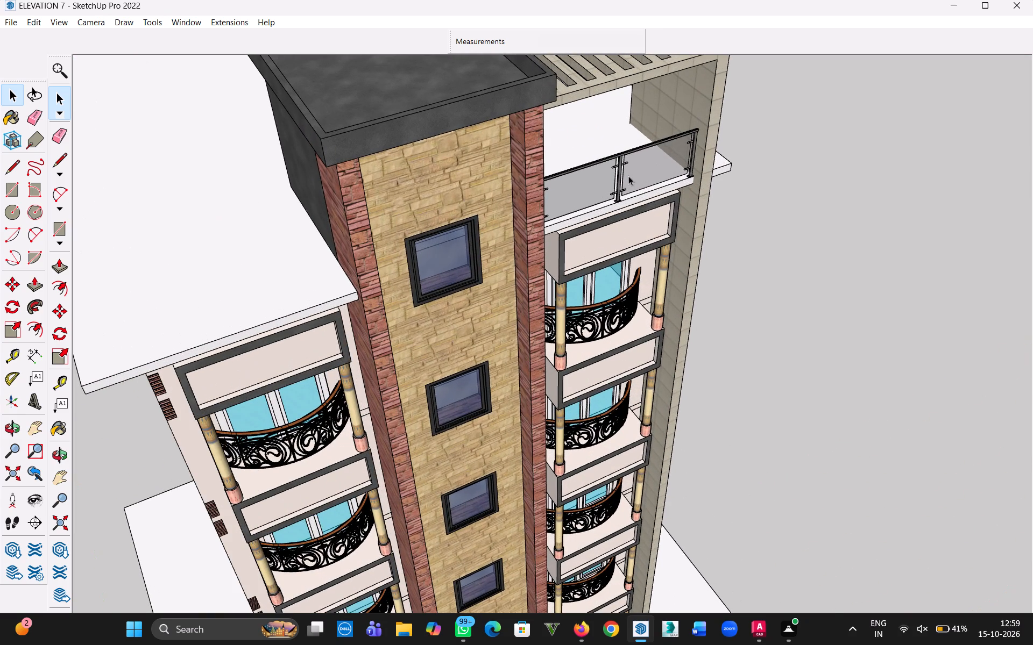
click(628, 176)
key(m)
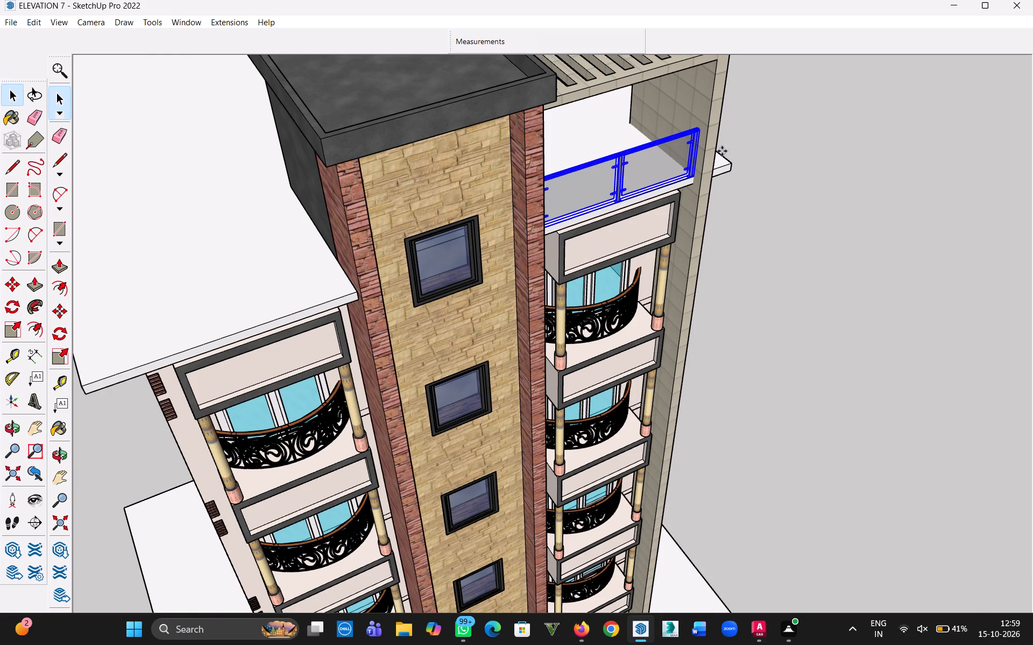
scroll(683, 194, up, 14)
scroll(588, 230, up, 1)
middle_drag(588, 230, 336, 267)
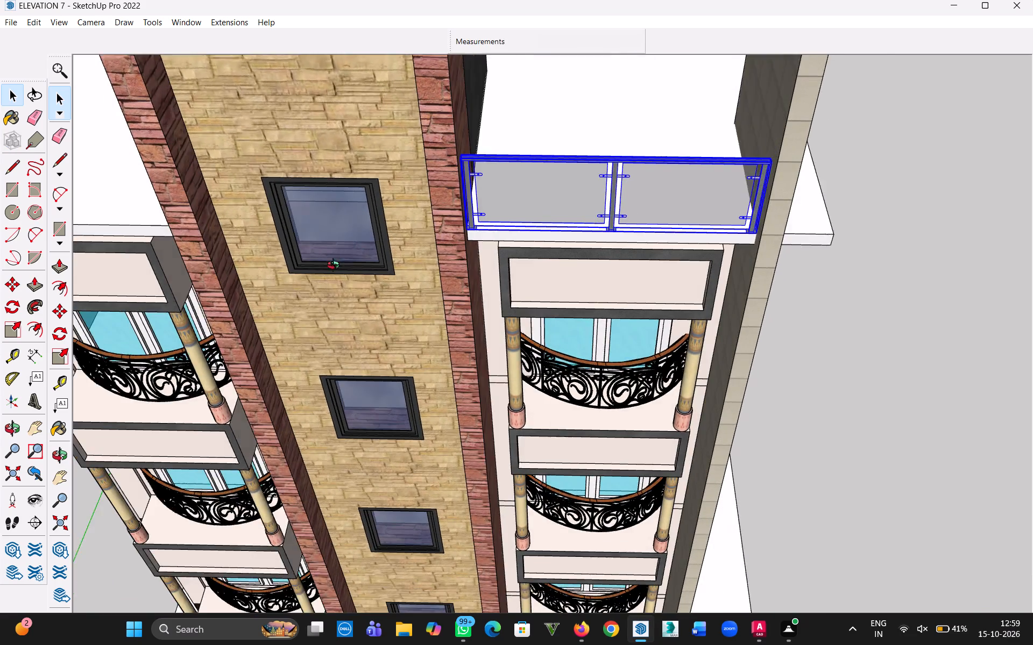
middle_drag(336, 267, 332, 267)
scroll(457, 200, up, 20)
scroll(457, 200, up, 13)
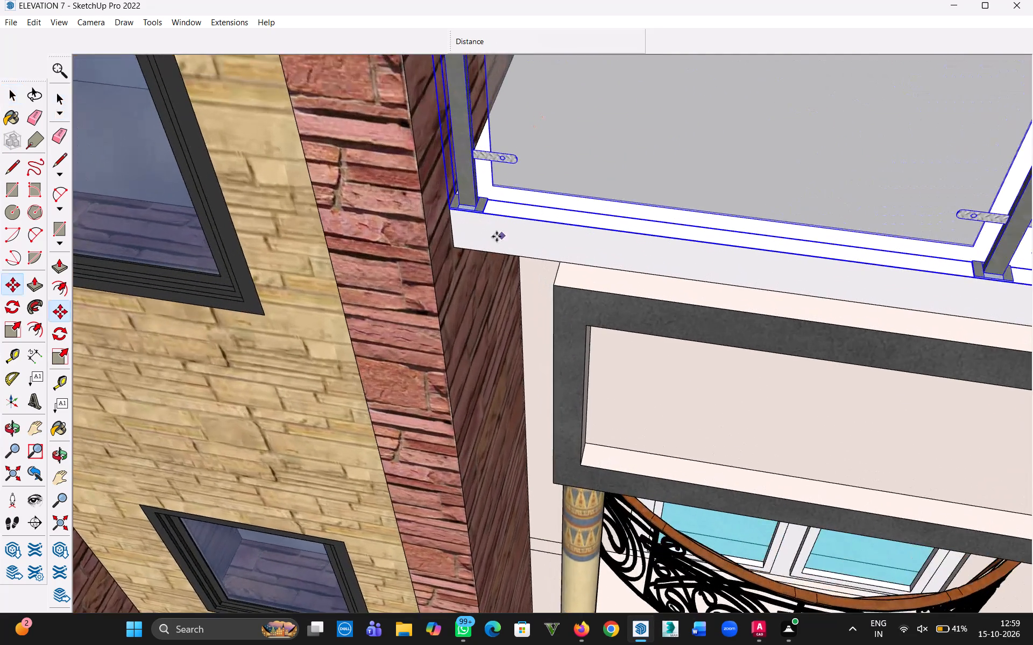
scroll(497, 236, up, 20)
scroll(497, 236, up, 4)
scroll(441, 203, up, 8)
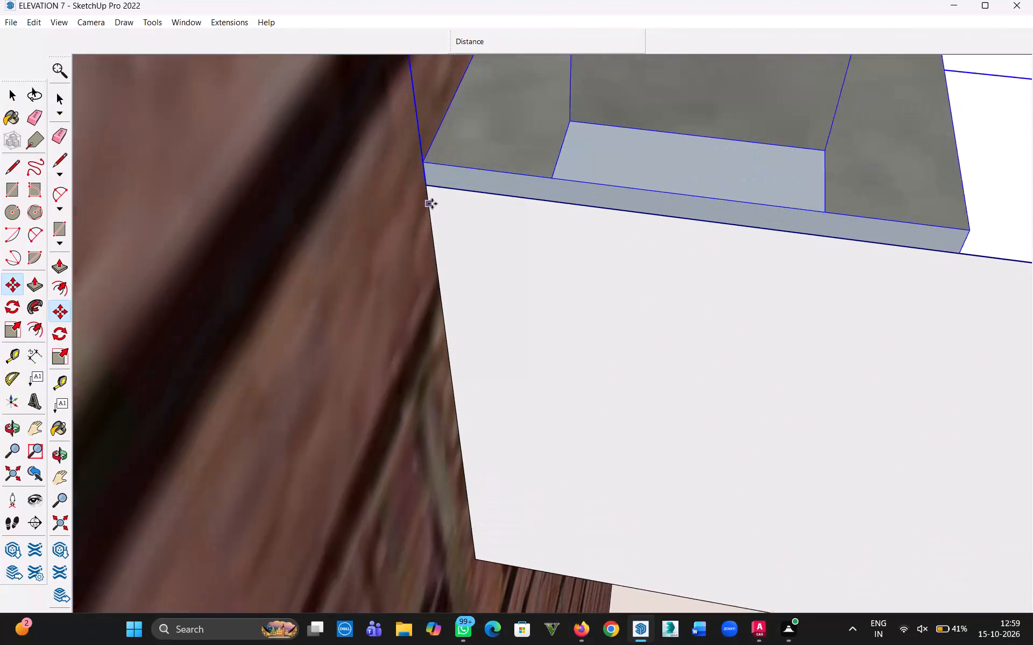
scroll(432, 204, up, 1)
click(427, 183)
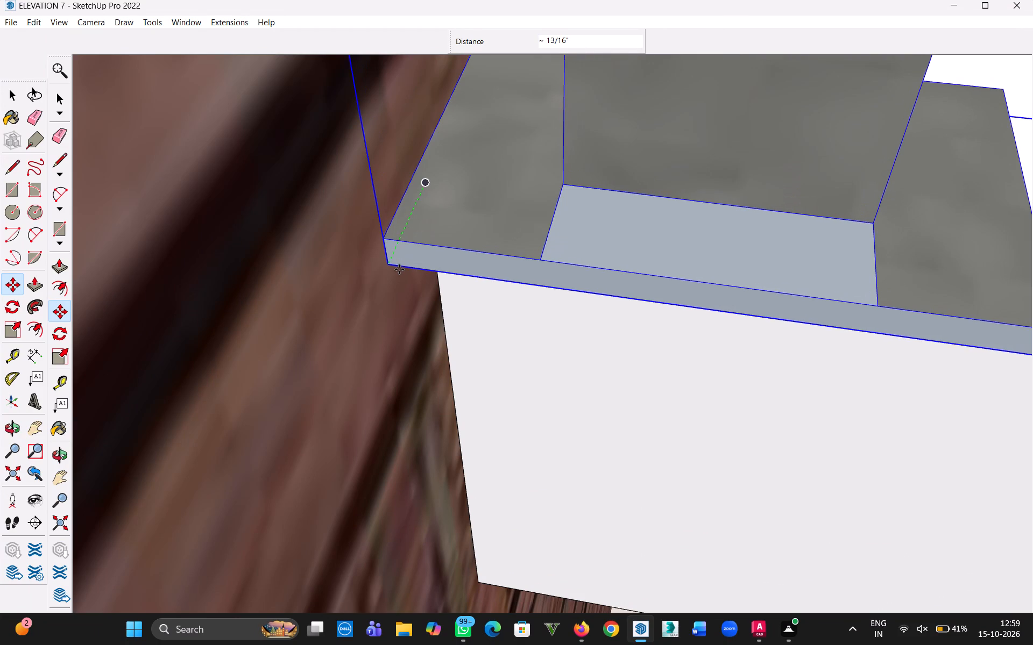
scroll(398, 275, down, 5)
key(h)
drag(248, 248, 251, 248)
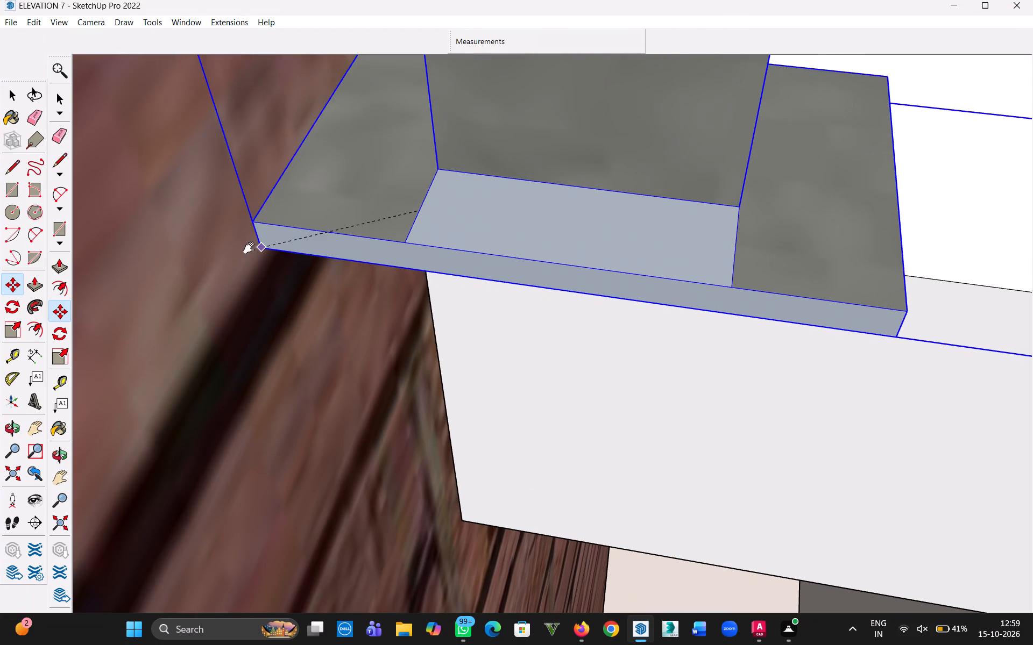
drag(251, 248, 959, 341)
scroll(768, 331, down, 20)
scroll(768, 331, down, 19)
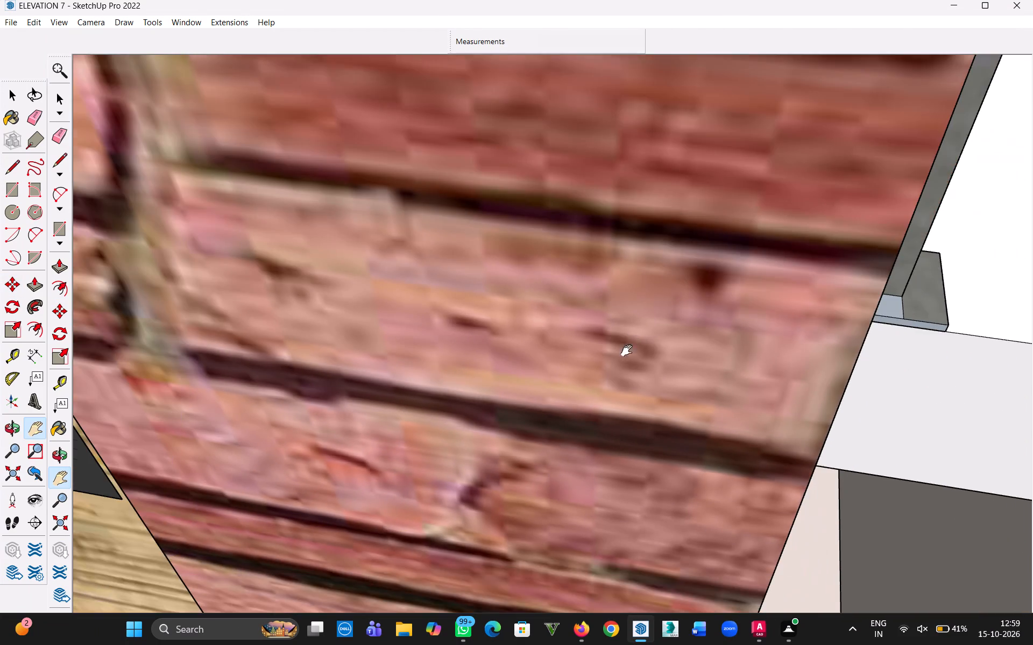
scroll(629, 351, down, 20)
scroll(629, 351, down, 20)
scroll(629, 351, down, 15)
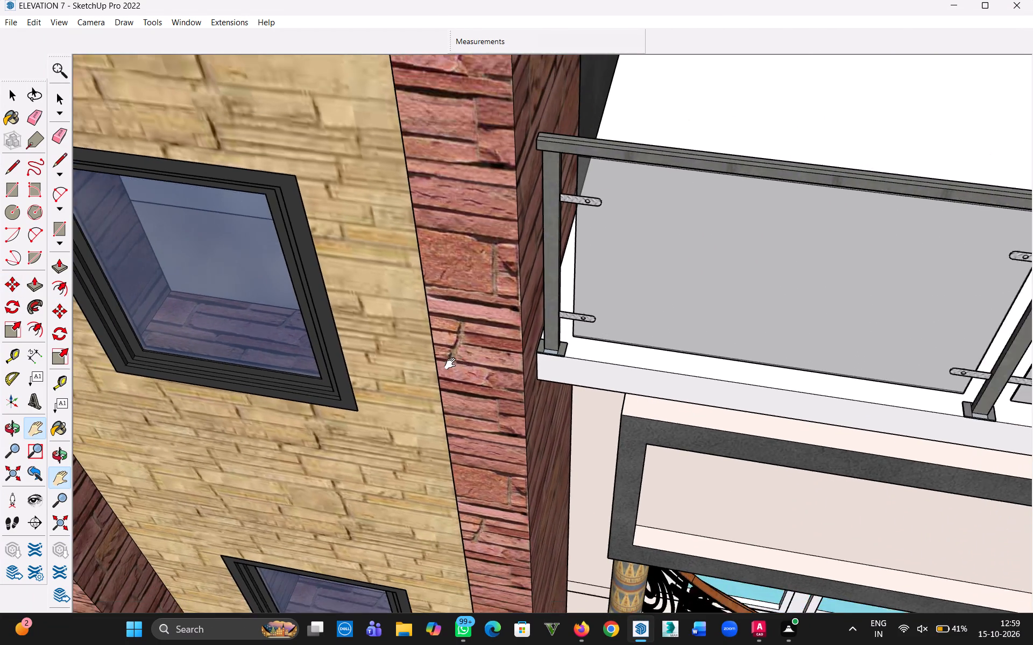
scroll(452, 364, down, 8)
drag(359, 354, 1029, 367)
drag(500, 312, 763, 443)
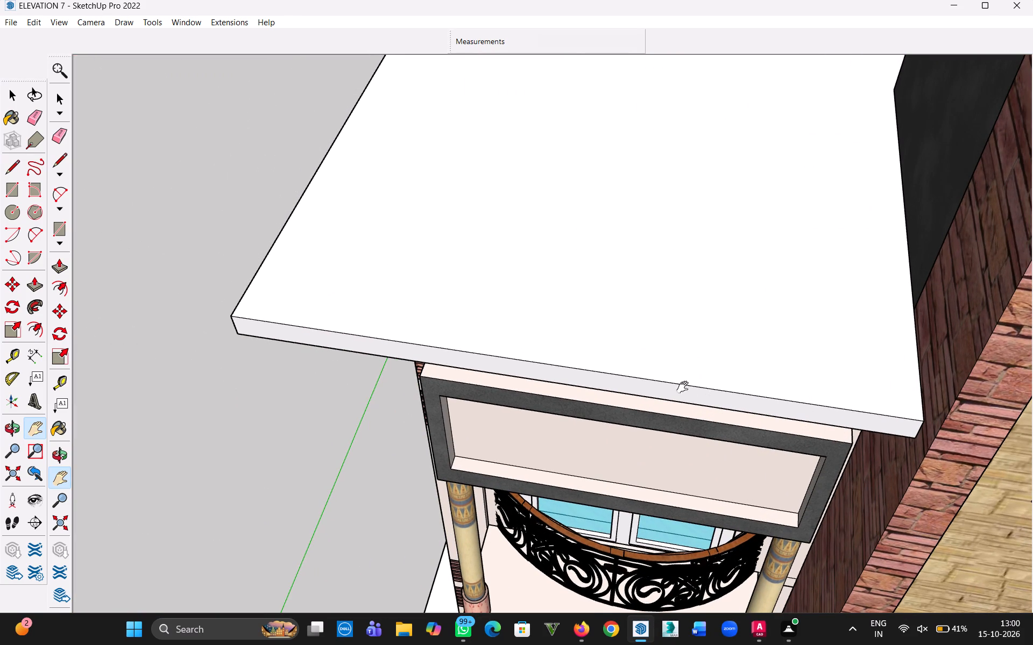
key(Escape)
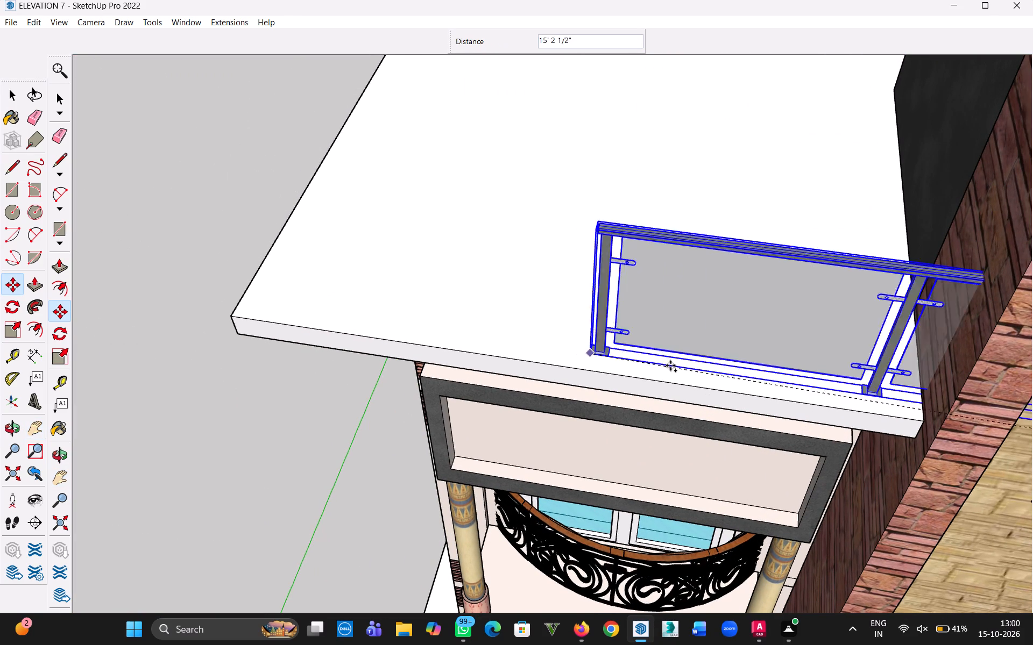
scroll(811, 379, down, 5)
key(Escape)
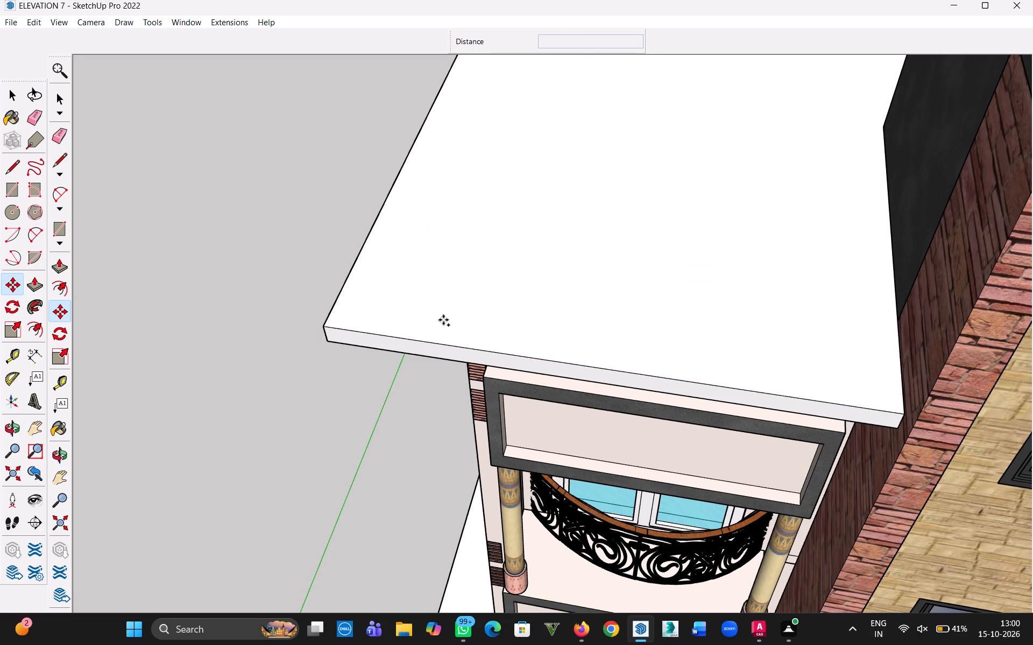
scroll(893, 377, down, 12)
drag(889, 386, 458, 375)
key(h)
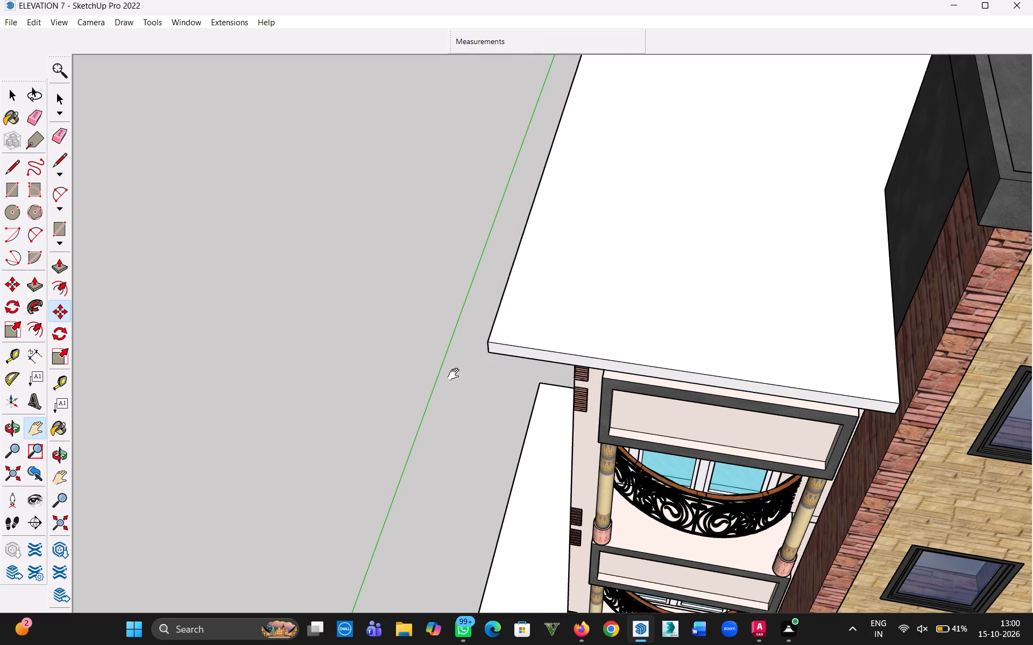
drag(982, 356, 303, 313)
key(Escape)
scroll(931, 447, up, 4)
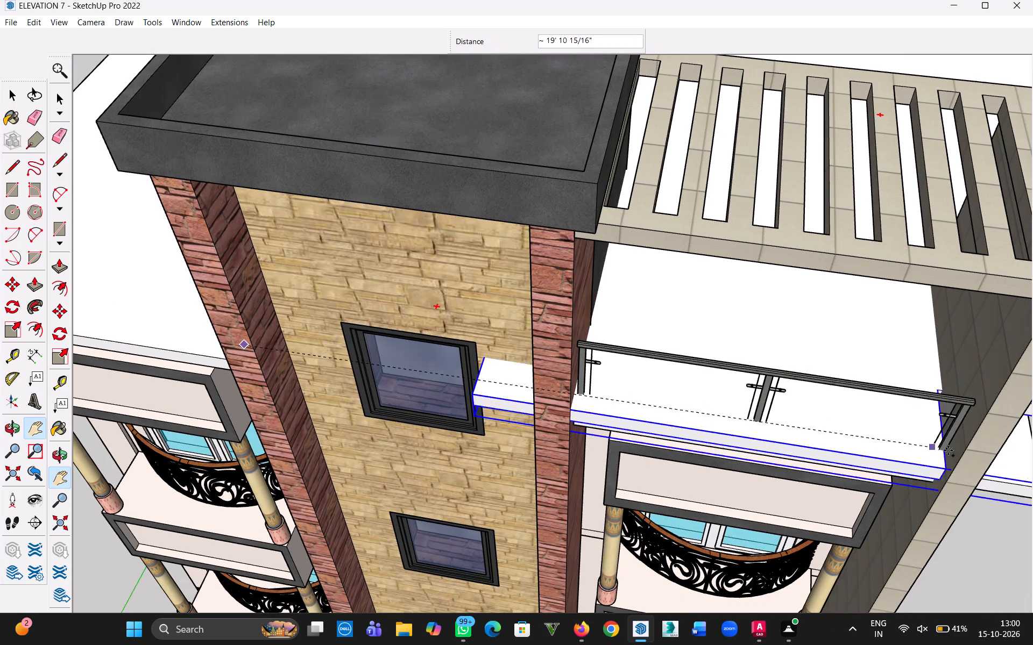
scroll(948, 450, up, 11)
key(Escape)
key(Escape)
Copy the terrace's glass railing 20' from its lower outer corner to the roof slab's front edge on the other side of the tower.
scroll(936, 464, up, 7)
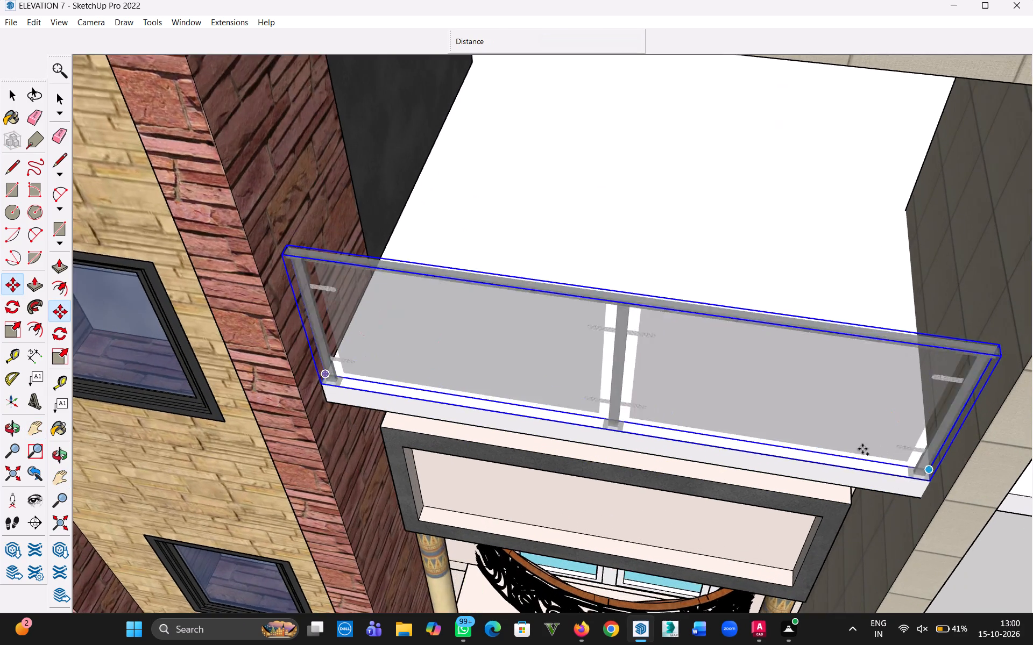
scroll(862, 449, up, 2)
click(15, 99)
click(726, 318)
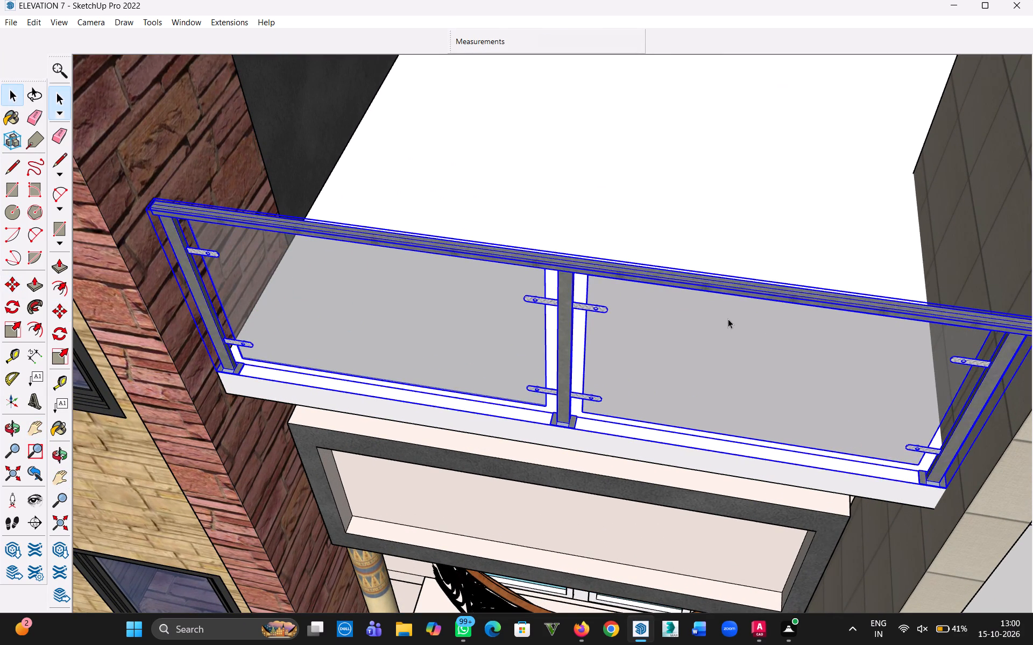
scroll(962, 468, up, 16)
scroll(937, 515, up, 6)
key(m)
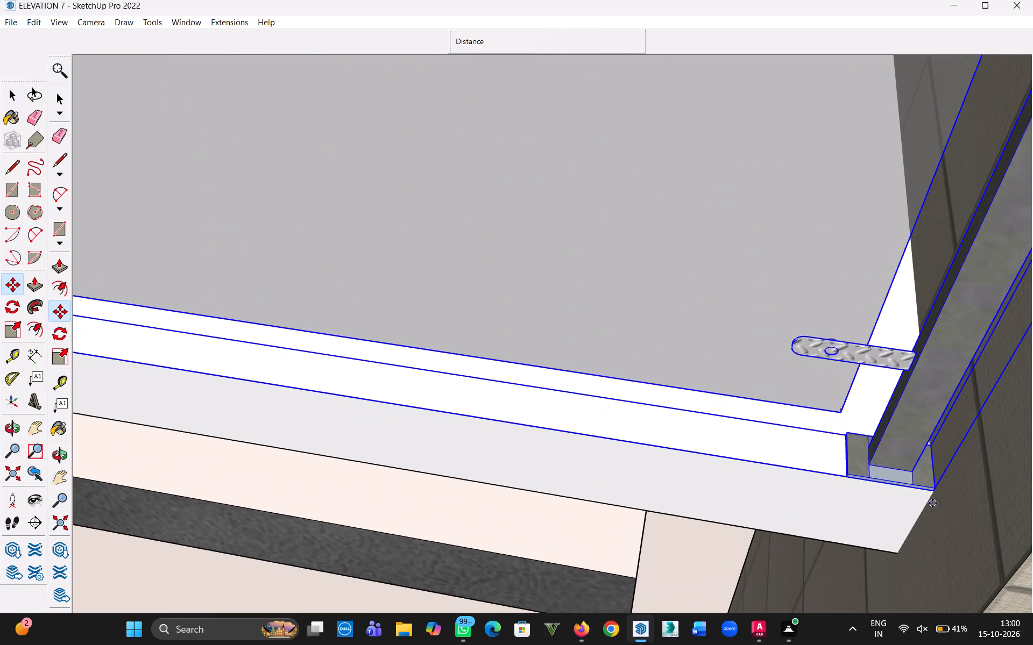
scroll(932, 505, up, 20)
scroll(932, 505, up, 11)
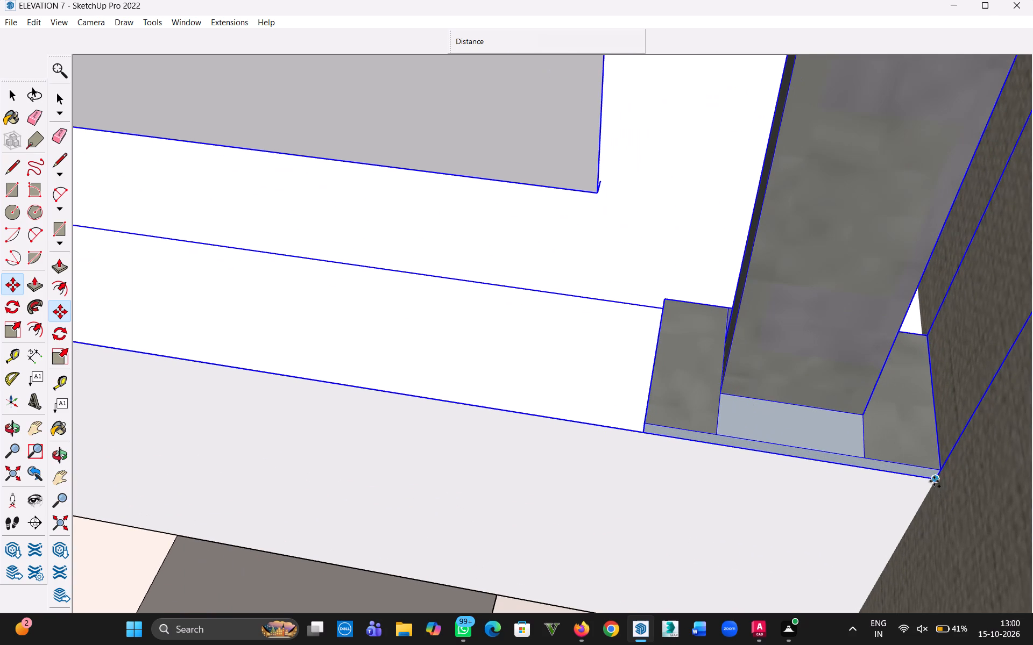
click(936, 477)
scroll(469, 360, down, 6)
key(h)
drag(465, 365, 975, 374)
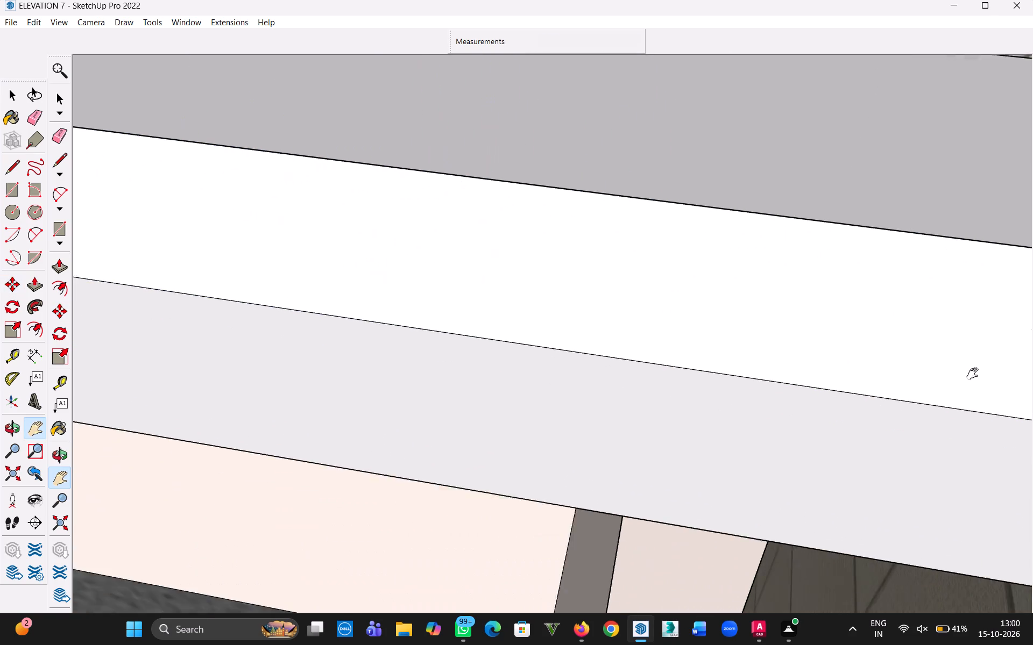
drag(975, 374, 975, 374)
scroll(624, 365, down, 20)
scroll(624, 365, down, 20)
scroll(624, 365, down, 4)
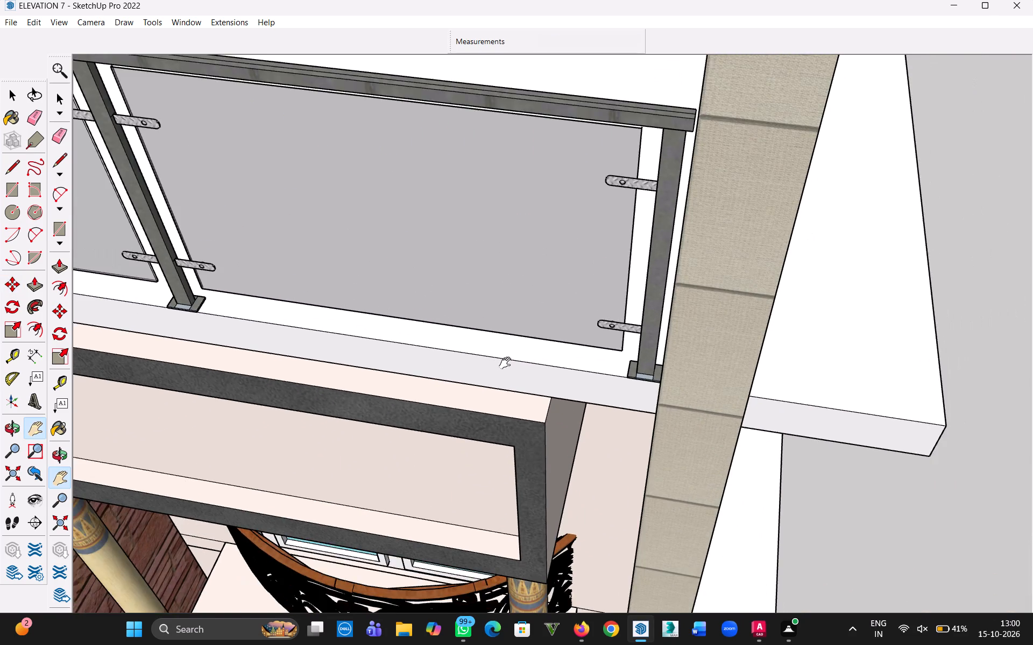
scroll(507, 363, down, 10)
drag(406, 325, 1032, 329)
drag(305, 277, 956, 332)
drag(402, 263, 554, 306)
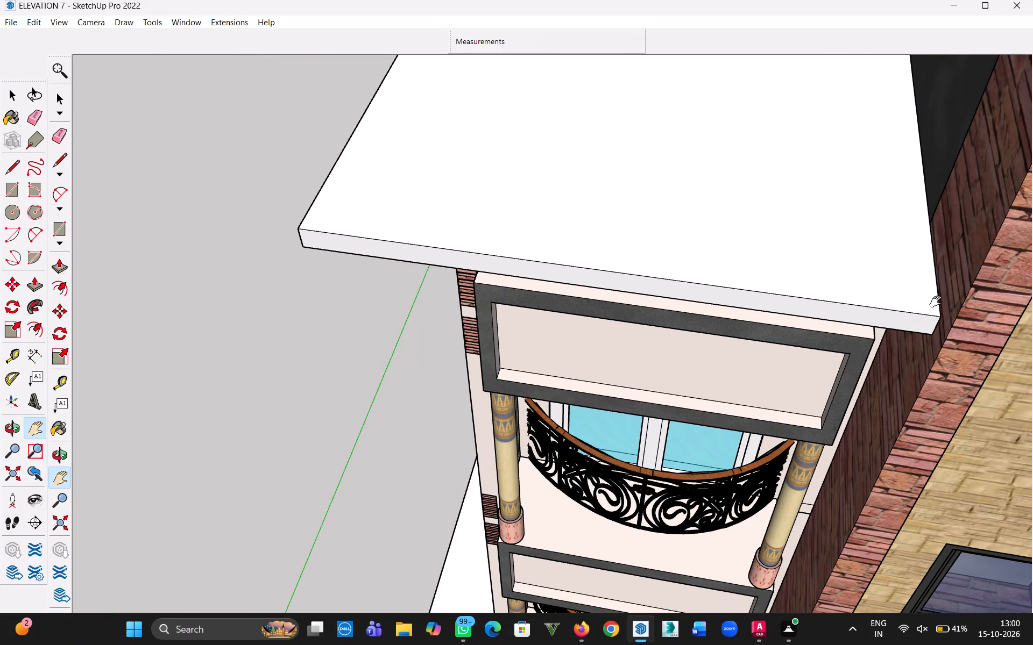
scroll(938, 308, up, 14)
key(Escape)
scroll(936, 312, up, 4)
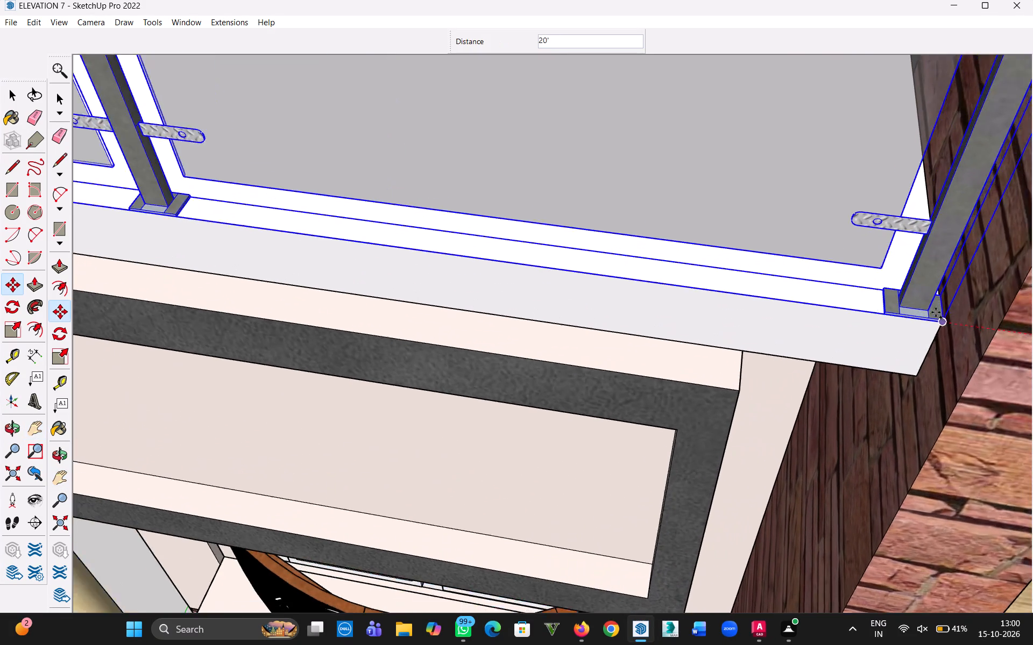
scroll(936, 312, up, 6)
click(945, 323)
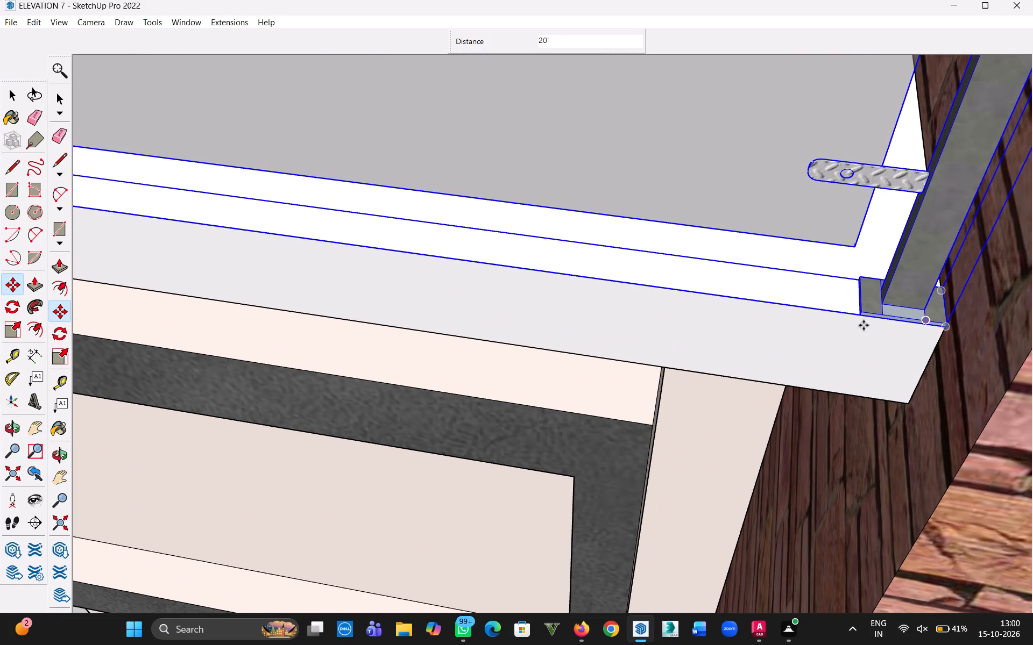
Make another copy of the new roof railing about 4' 5" outward, beyond the roof slab's front edge.
scroll(610, 340, down, 20)
scroll(610, 340, down, 18)
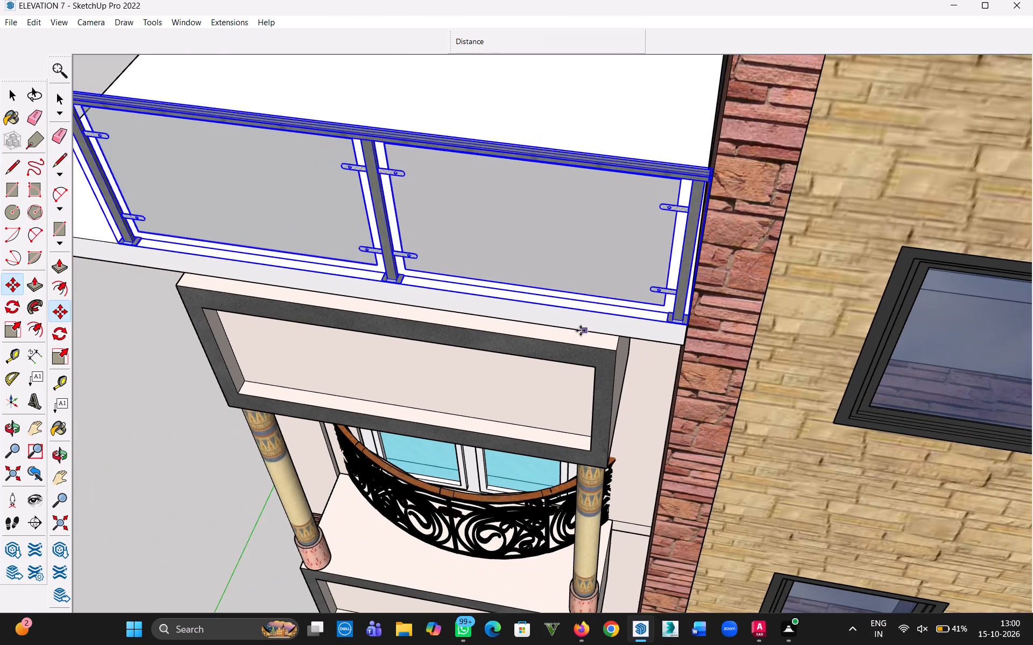
scroll(581, 331, down, 11)
middle_drag(308, 333, 909, 252)
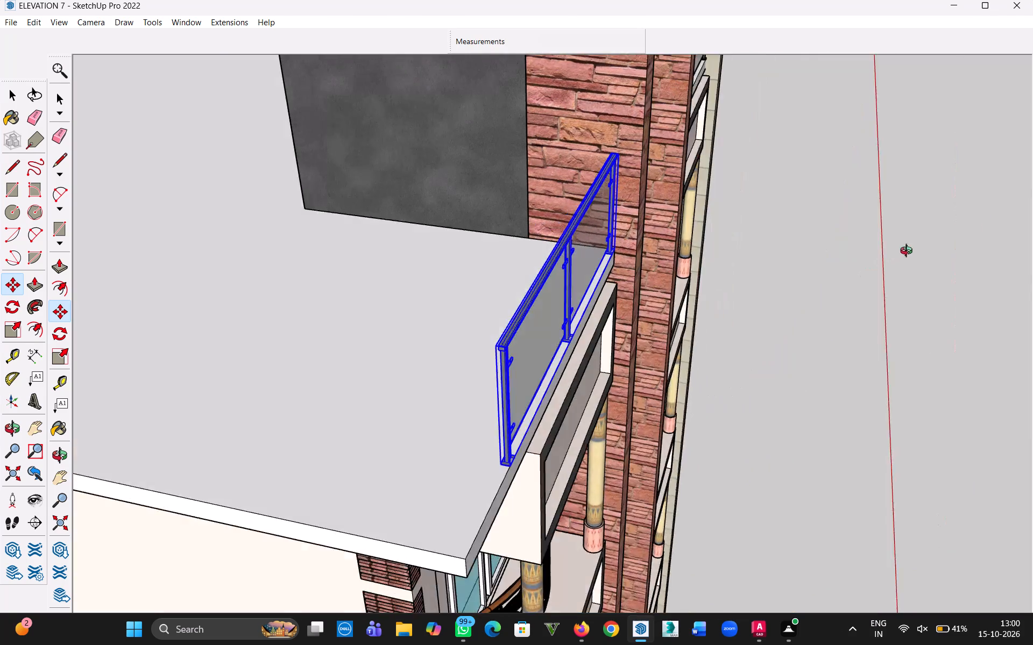
middle_drag(909, 252, 912, 250)
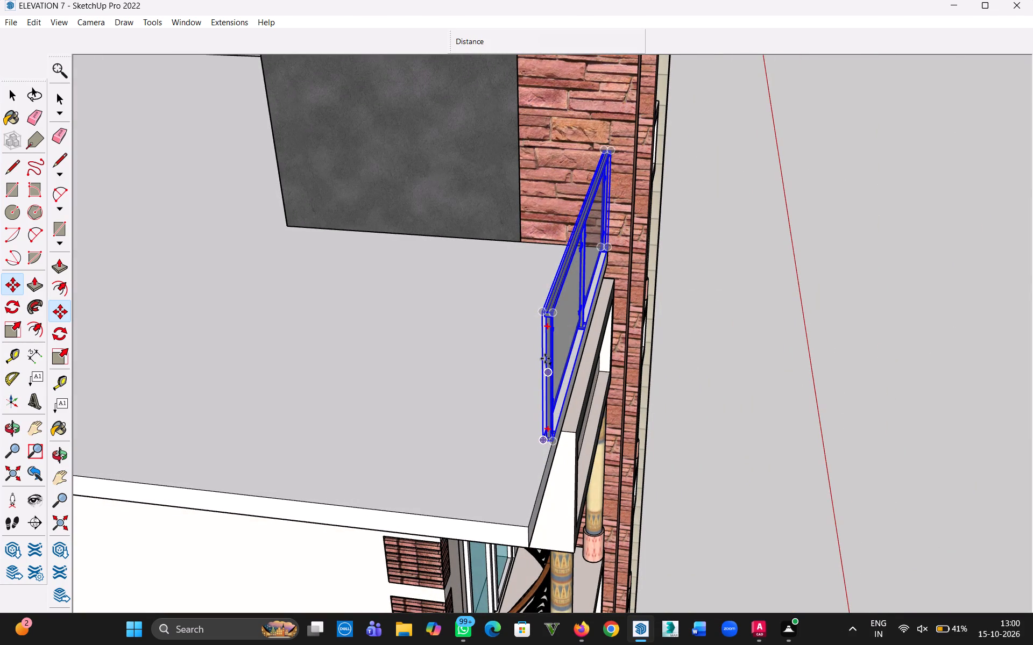
click(547, 356)
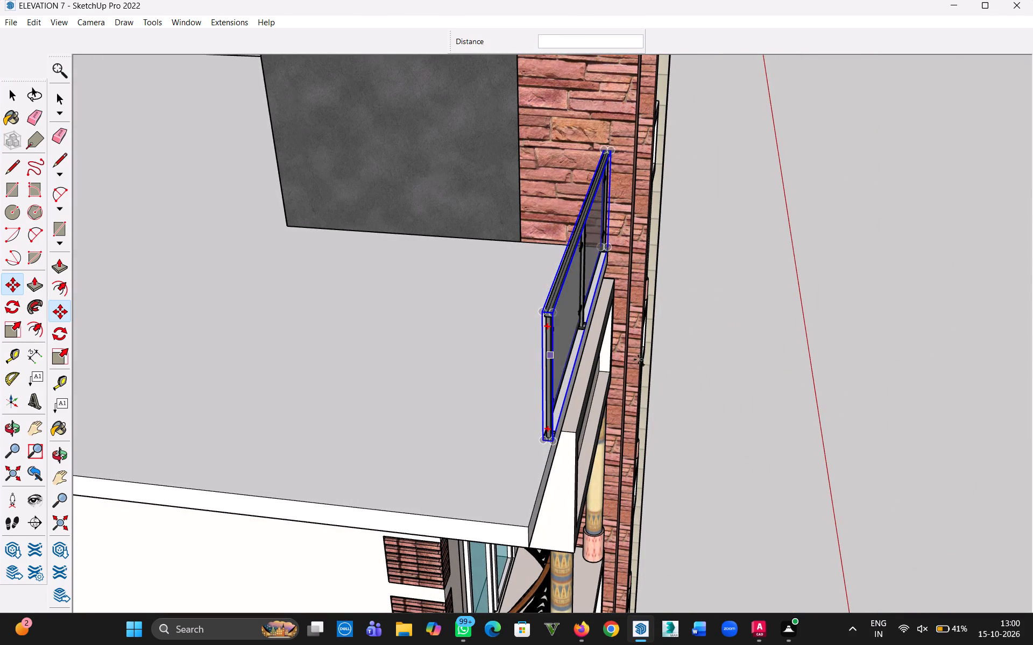
click(783, 371)
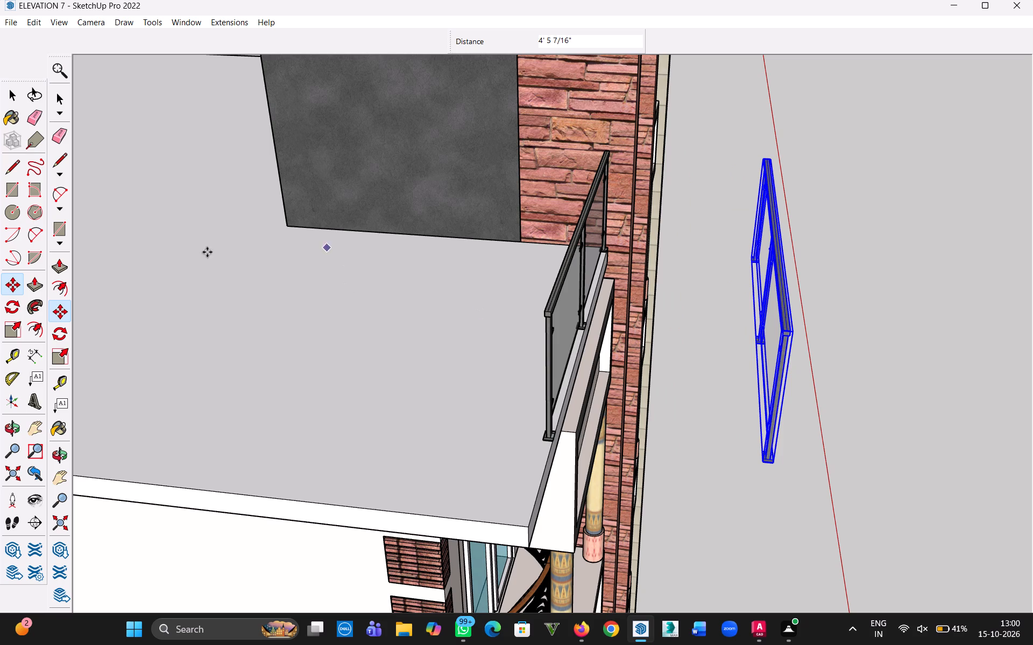
Rotate the outer railing copy 90° horizontally so it stands perpendicular to the roof's front edge.
click(61, 338)
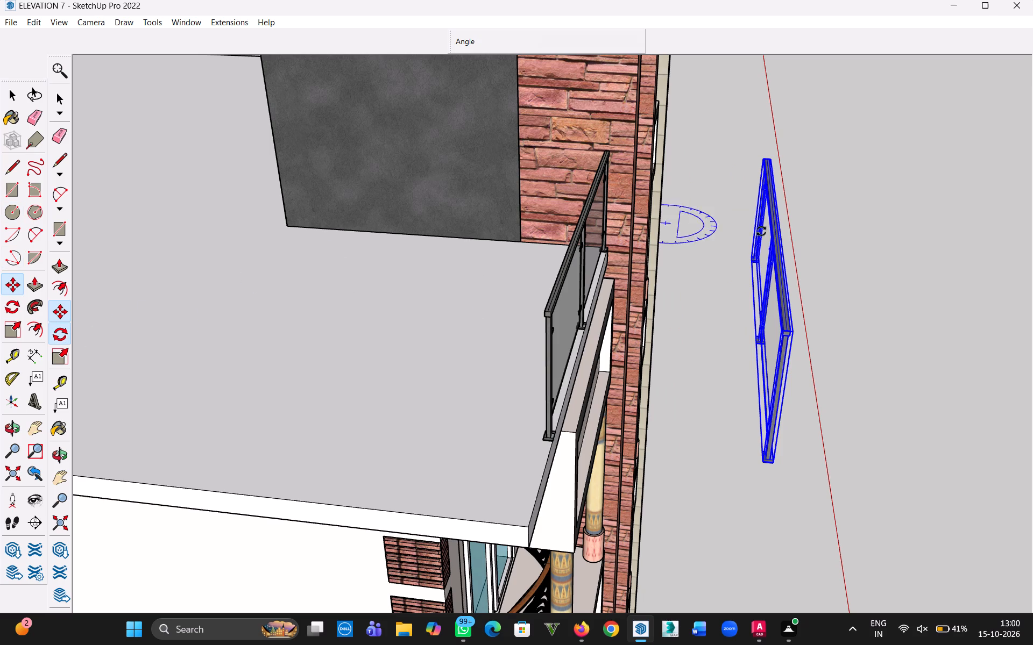
click(782, 253)
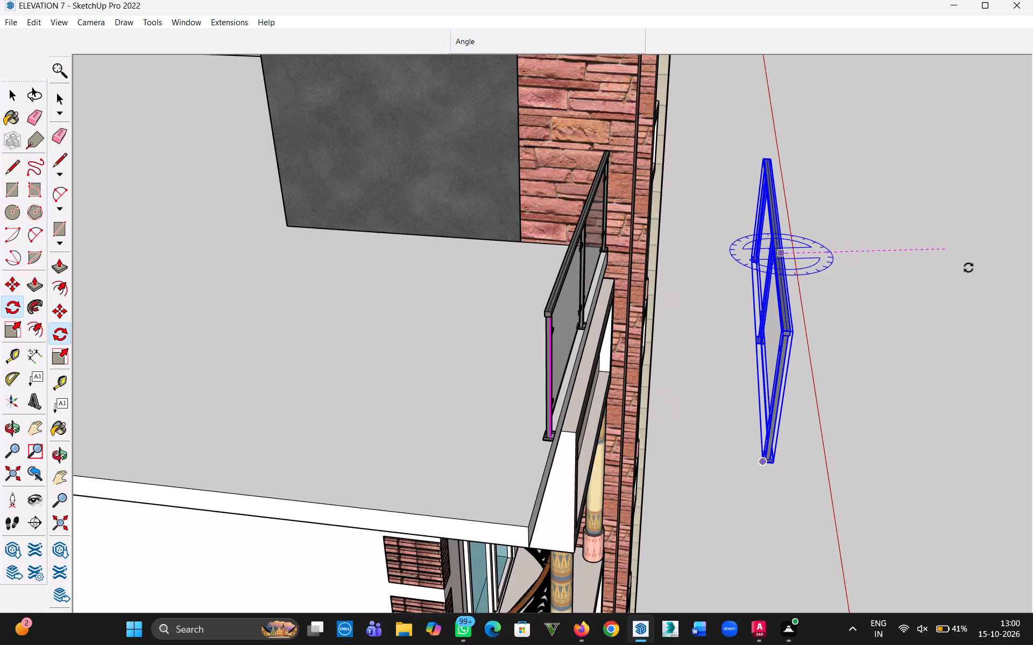
click(980, 273)
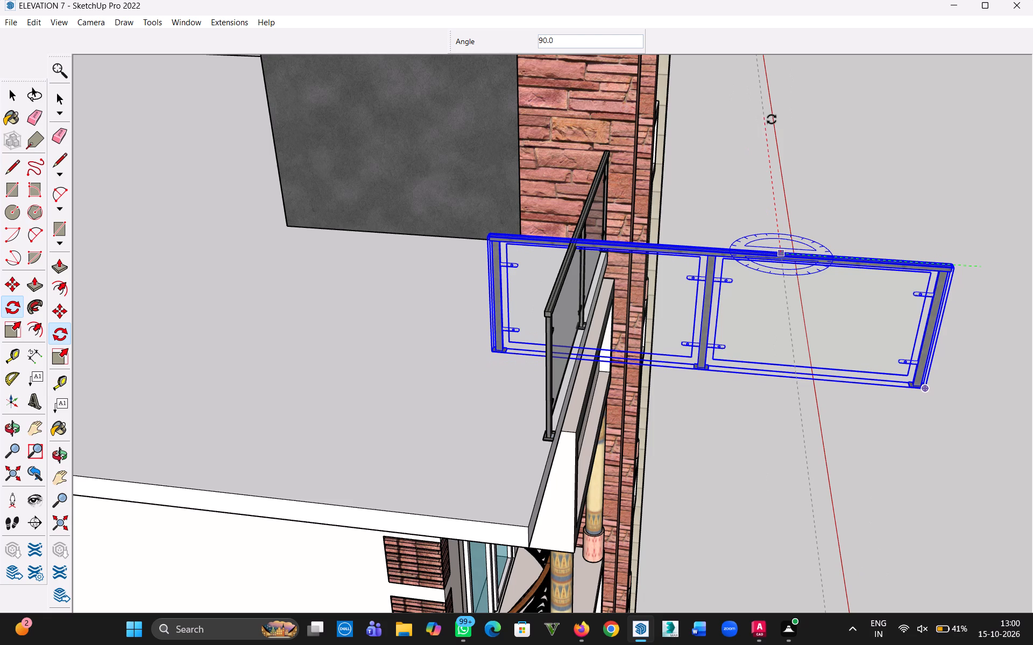
click(757, 120)
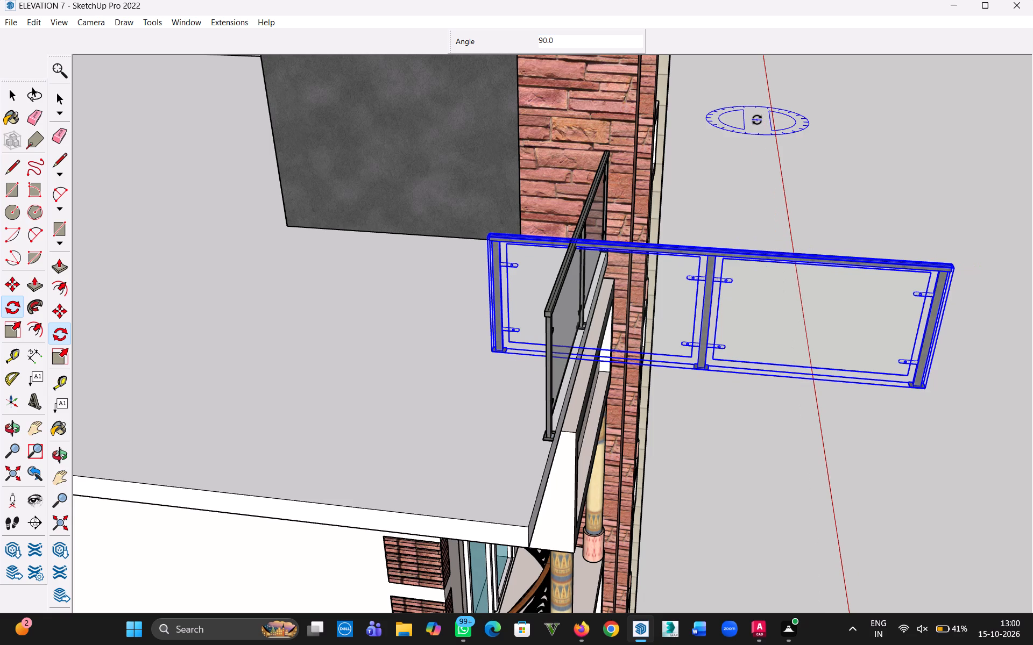
Move the rotated railing by the outer corner of its end-post base about 8' 10" to meet the front railing's end-post base, and deselect it.
middle_drag(745, 167, 745, 213)
scroll(1014, 400, up, 13)
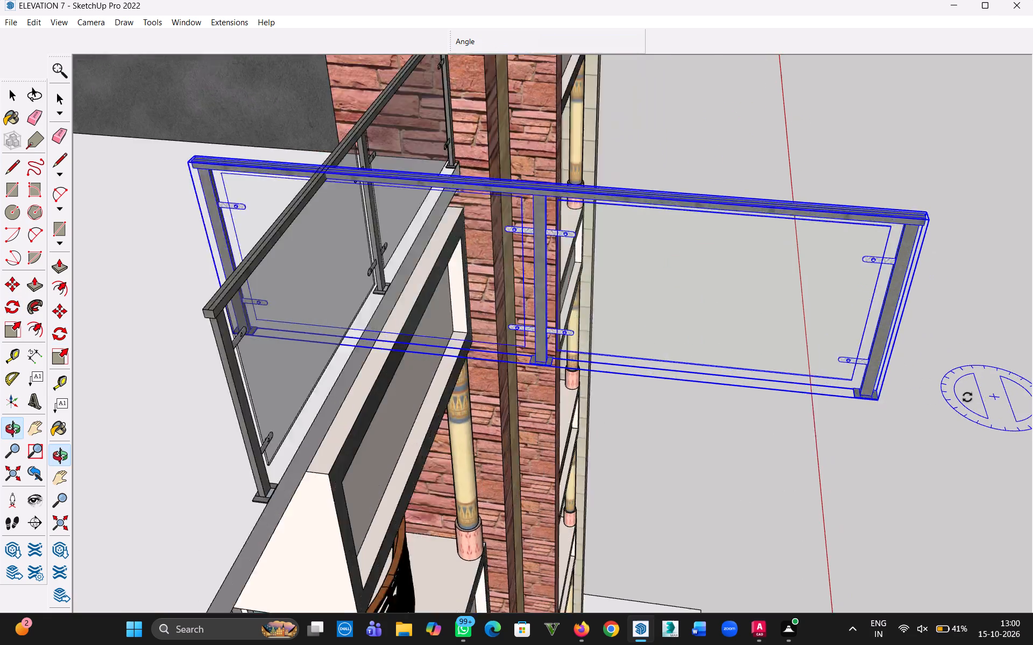
scroll(967, 397, up, 5)
scroll(675, 406, down, 5)
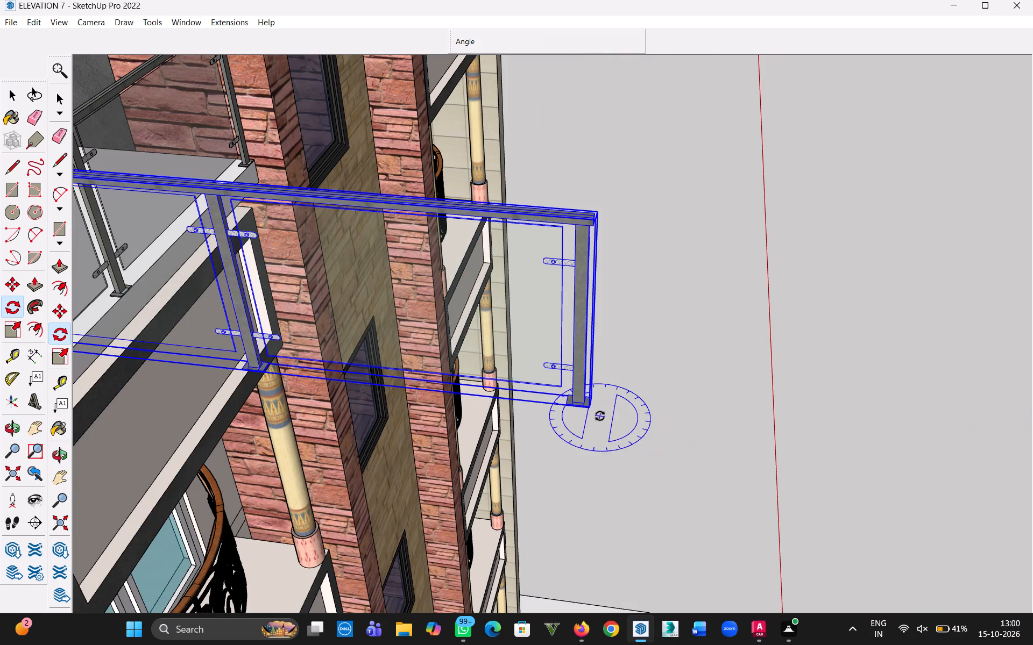
key(m)
scroll(584, 421, up, 11)
scroll(607, 383, down, 4)
scroll(578, 346, down, 5)
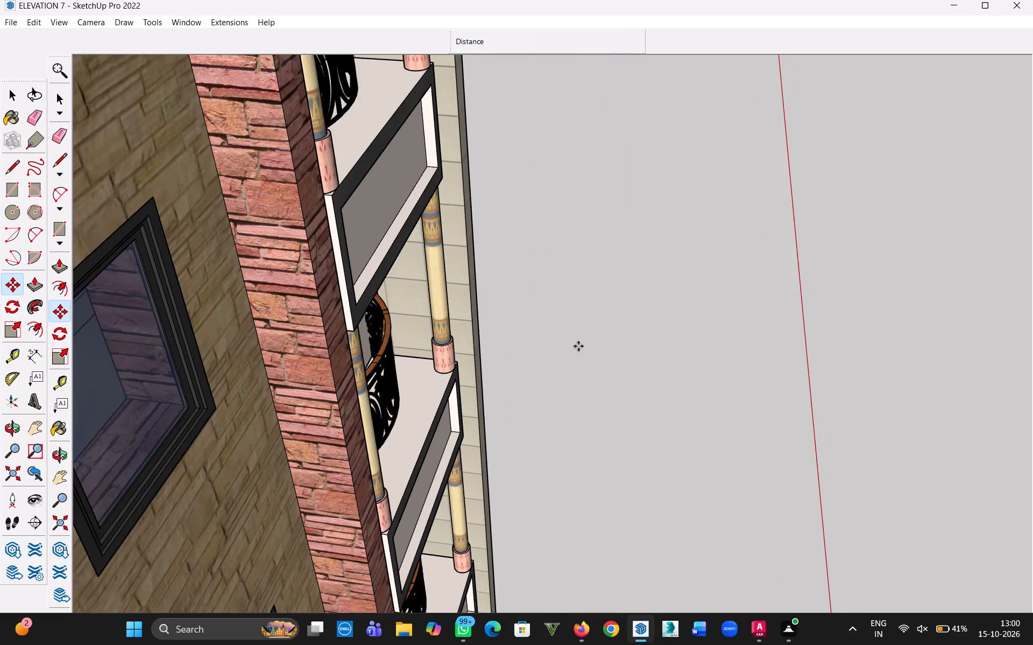
scroll(601, 247, up, 14)
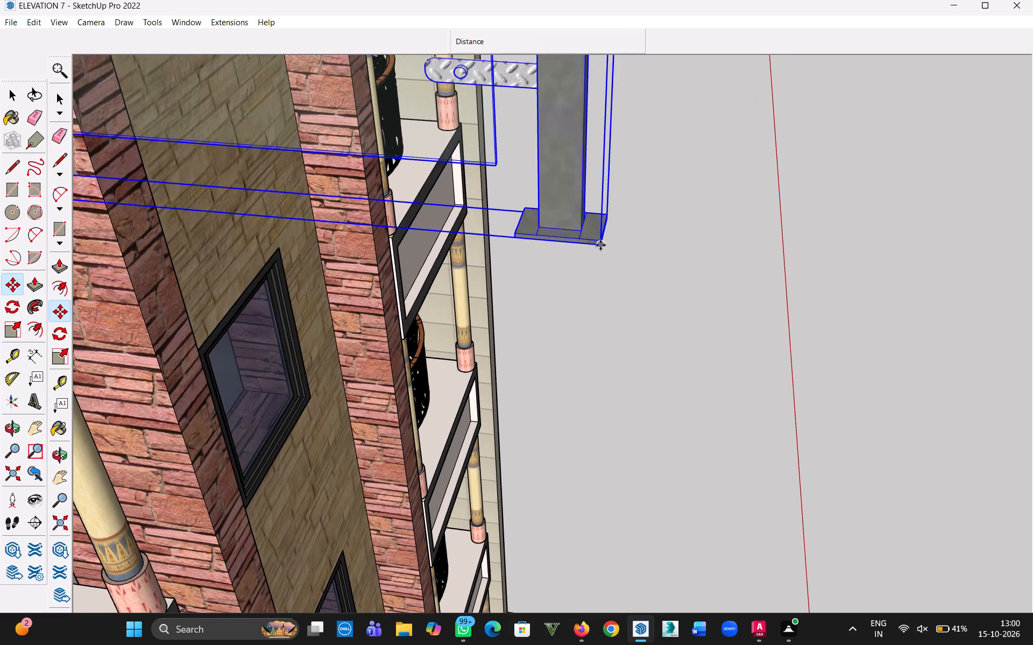
scroll(600, 245, up, 14)
scroll(594, 252, down, 5)
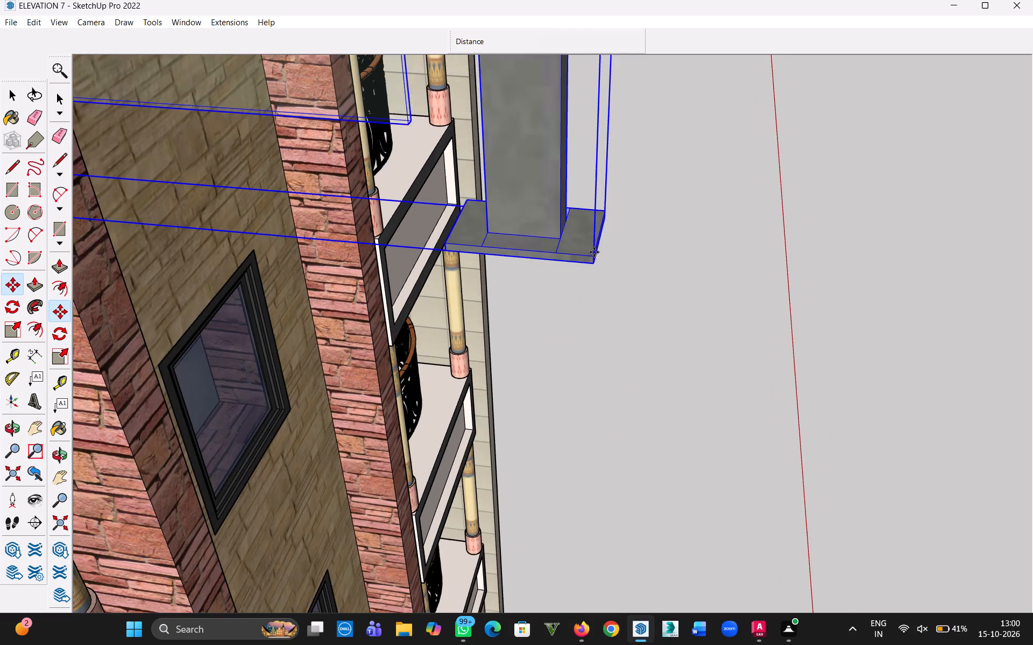
click(594, 261)
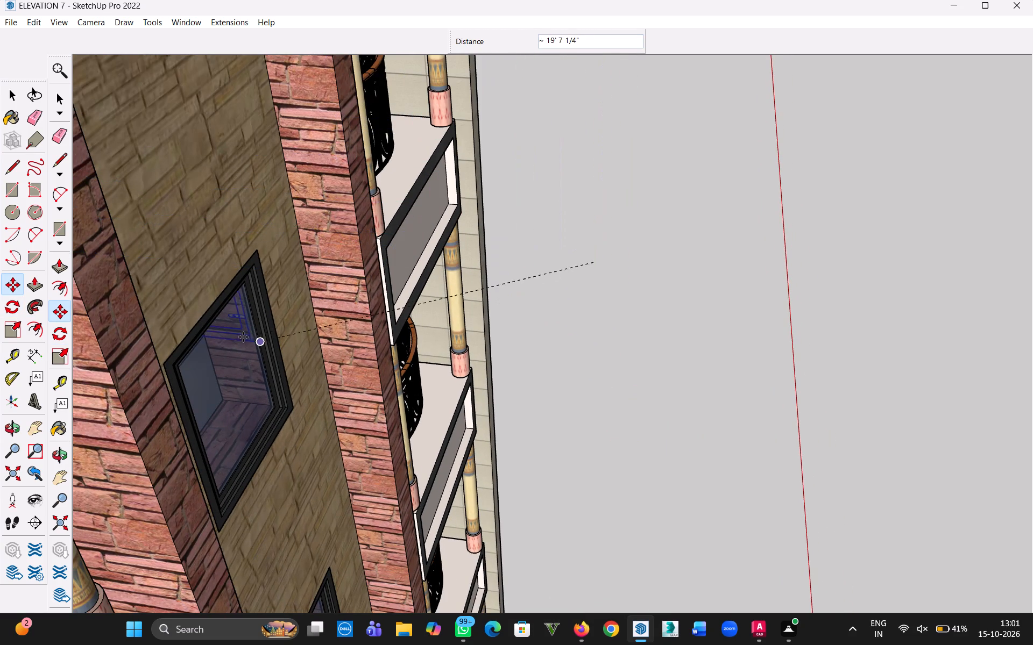
key(h)
drag(260, 299, 973, 452)
scroll(751, 326, down, 4)
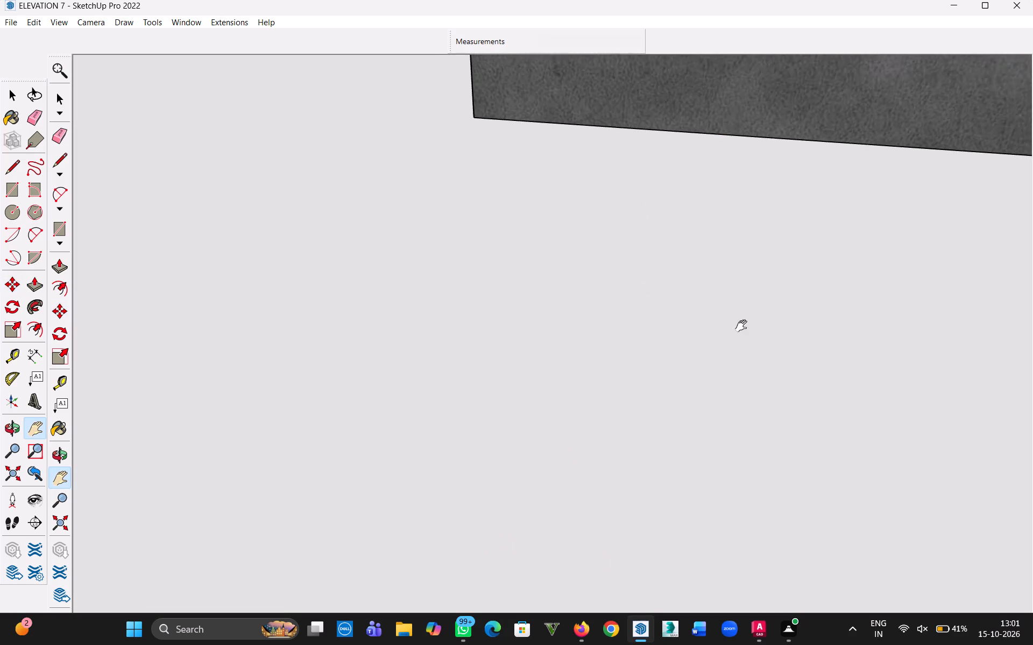
scroll(744, 326, down, 15)
scroll(742, 324, up, 1)
scroll(742, 318, down, 20)
scroll(742, 318, down, 12)
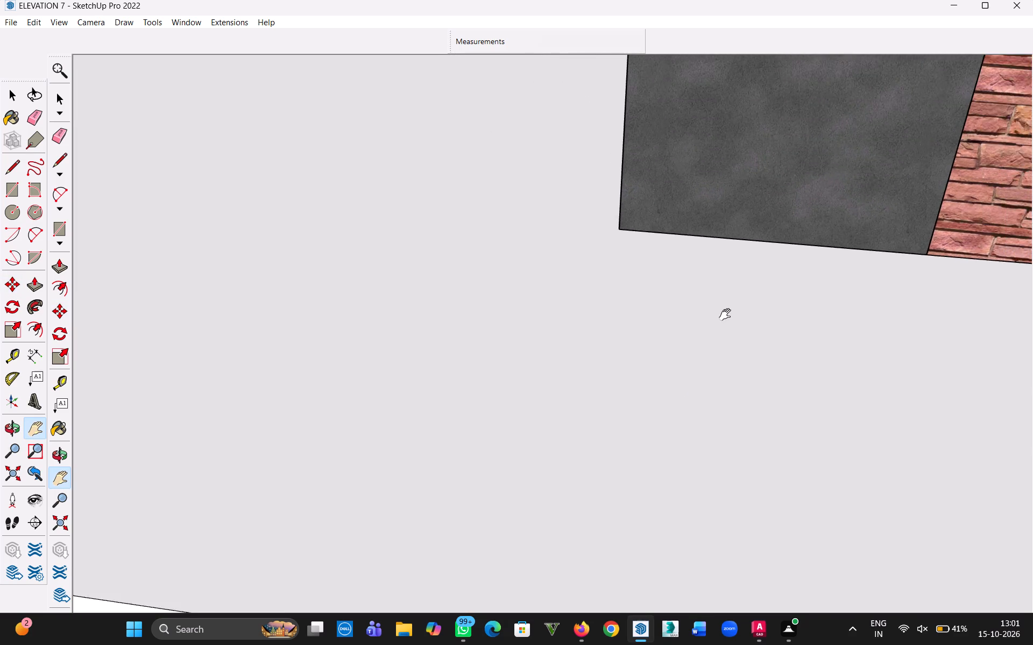
scroll(727, 315, down, 20)
scroll(727, 315, down, 2)
key(Escape)
scroll(944, 445, up, 9)
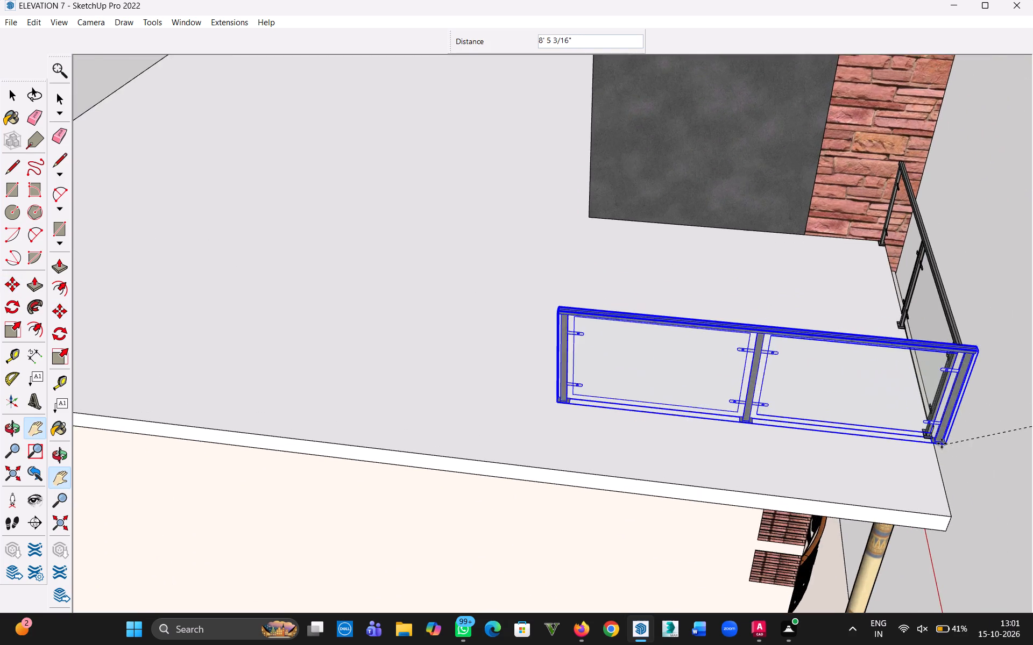
scroll(942, 443, up, 20)
scroll(942, 443, up, 20)
scroll(942, 443, up, 3)
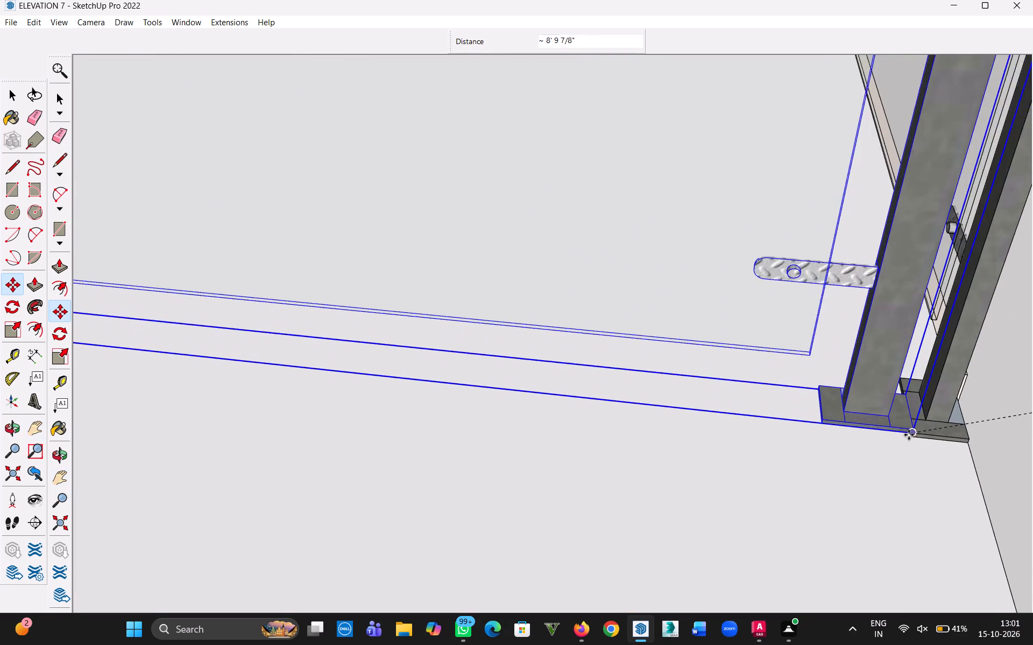
scroll(909, 435, up, 16)
scroll(904, 434, up, 7)
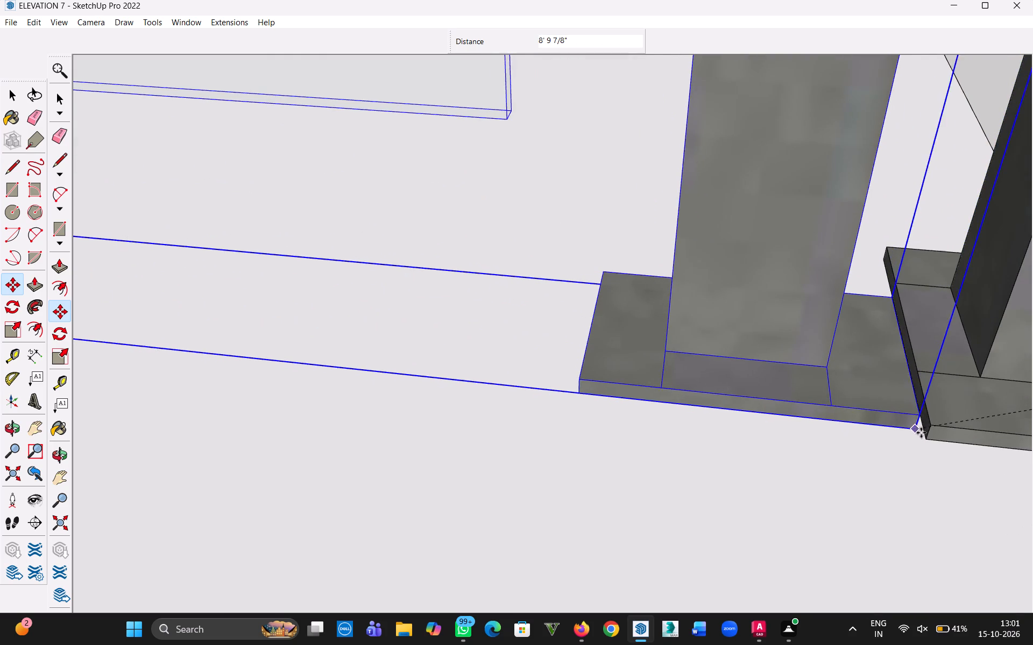
click(928, 438)
scroll(419, 404, down, 20)
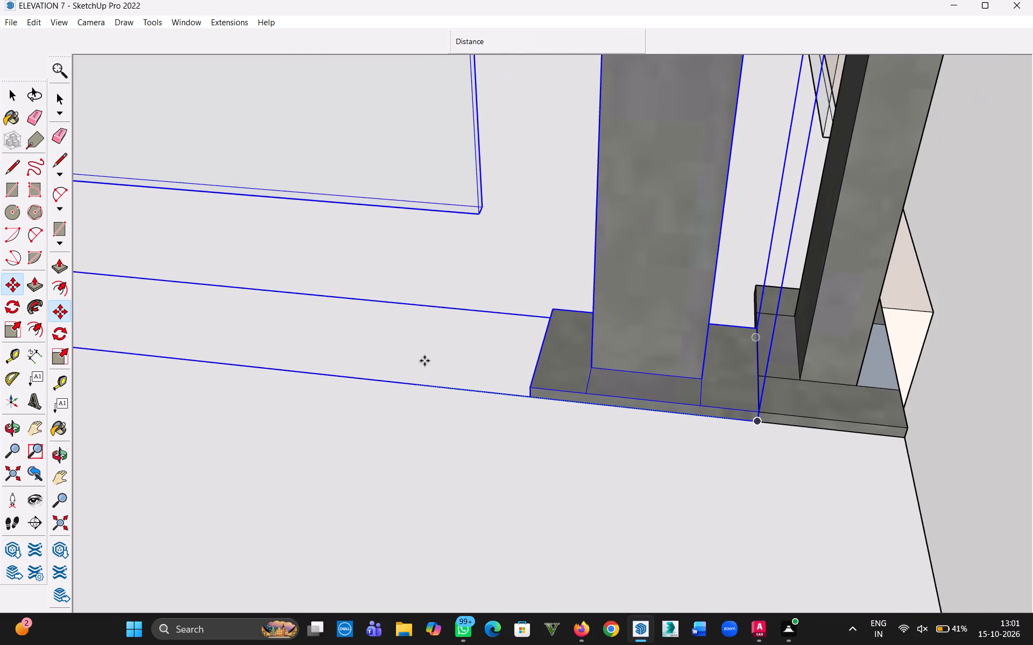
scroll(424, 361, down, 20)
scroll(424, 361, down, 20)
scroll(424, 361, down, 12)
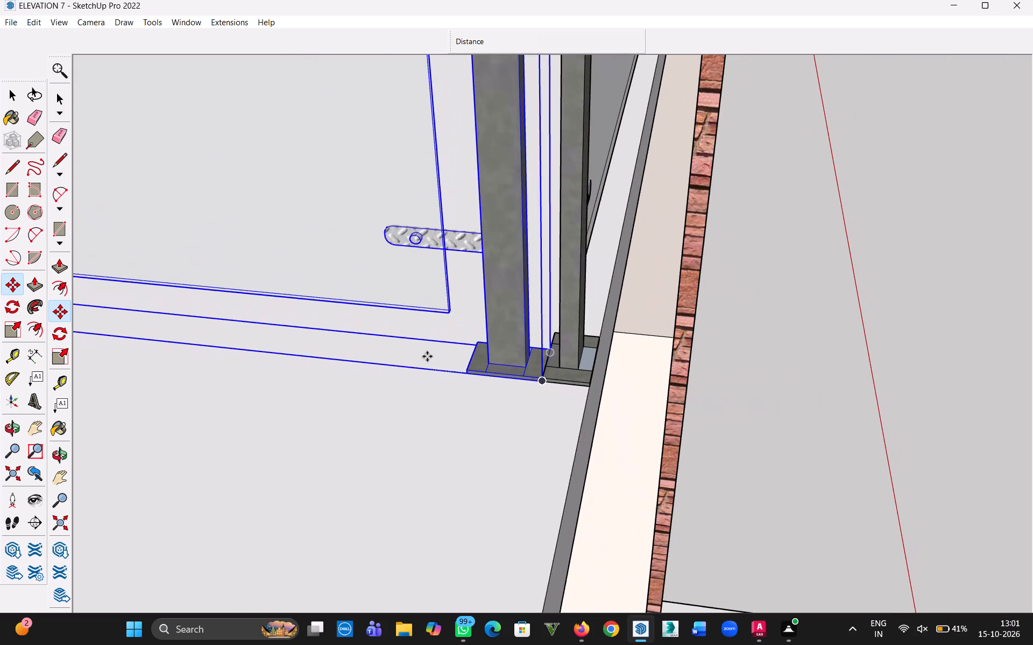
scroll(427, 356, up, 1)
scroll(426, 353, down, 20)
scroll(426, 353, down, 18)
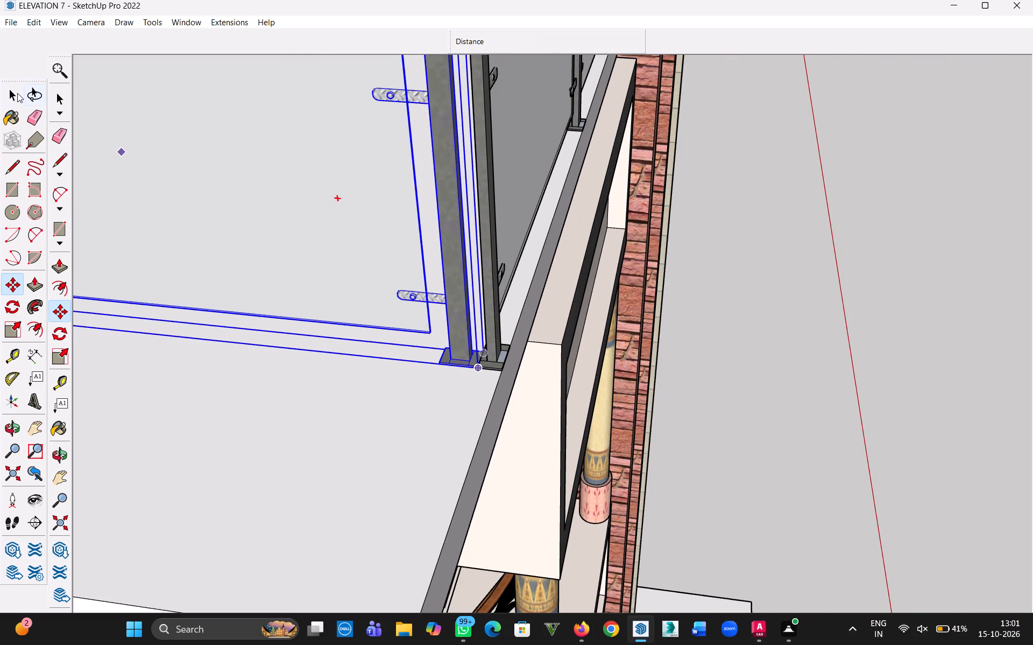
click(17, 95)
click(756, 312)
Examine the new railing corner and the open side and rear edges of the roof slab from several angles.
middle_drag(834, 353, 377, 360)
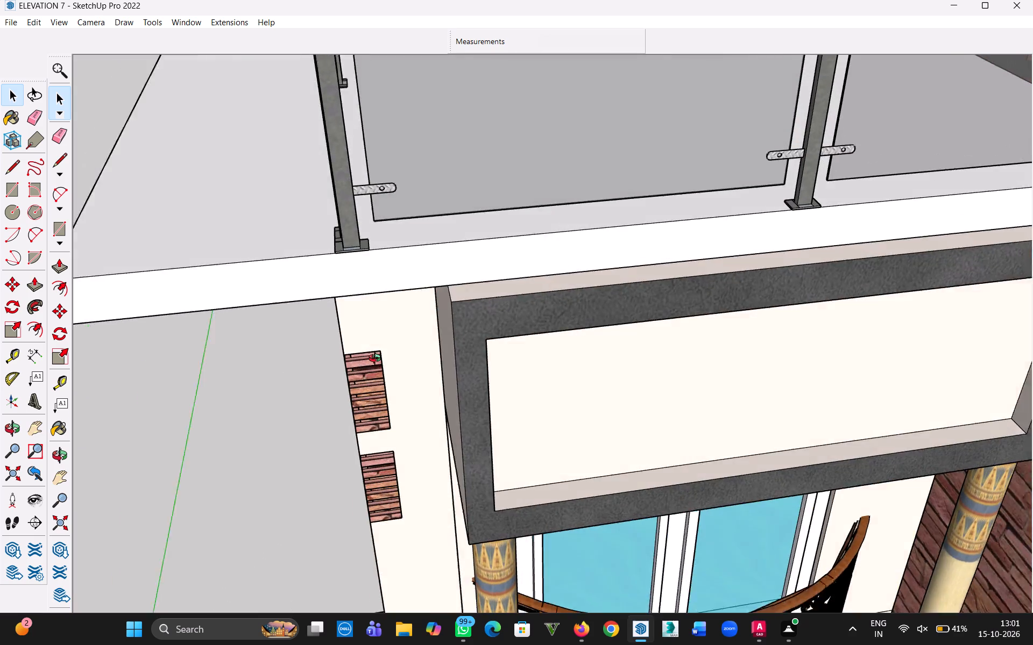
middle_drag(377, 360, 377, 359)
scroll(471, 253, down, 20)
scroll(471, 253, down, 13)
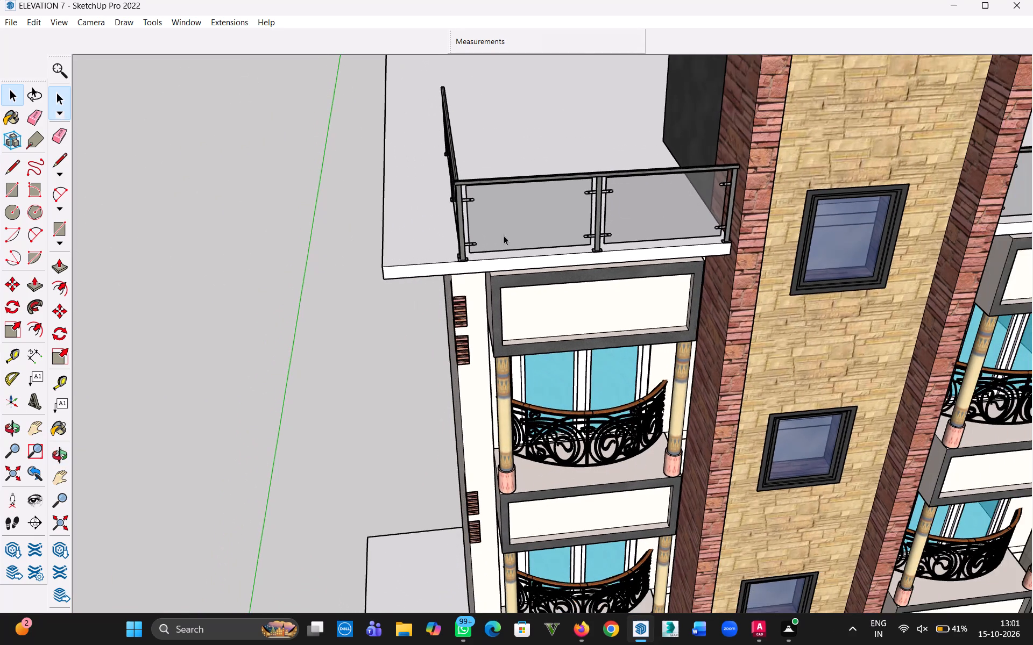
middle_drag(504, 235, 882, 252)
scroll(416, 295, down, 3)
middle_drag(423, 296, 456, 302)
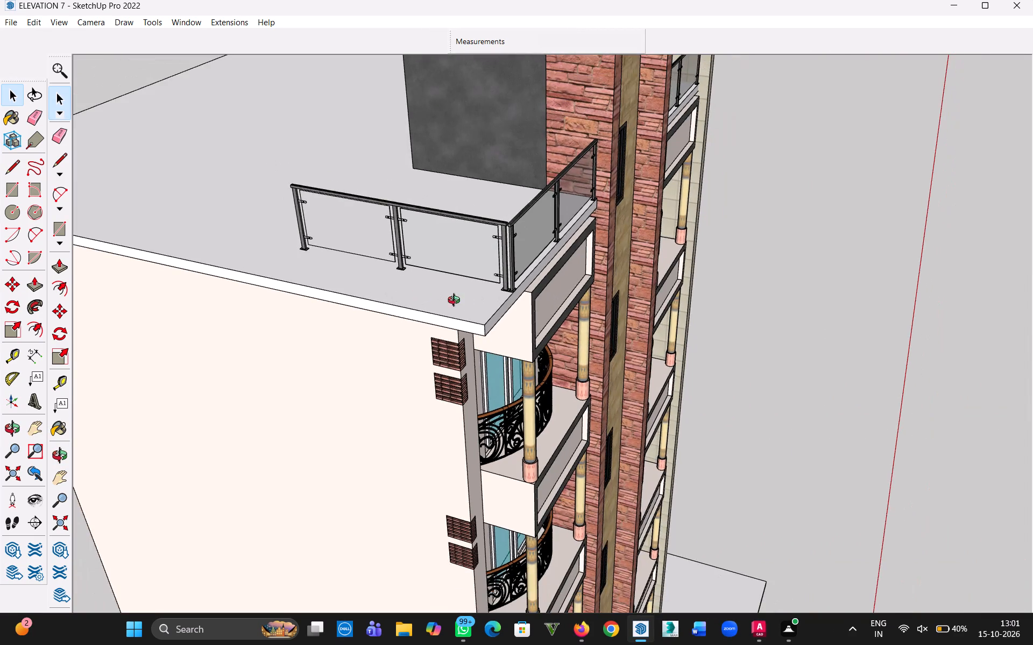
middle_drag(456, 302, 818, 346)
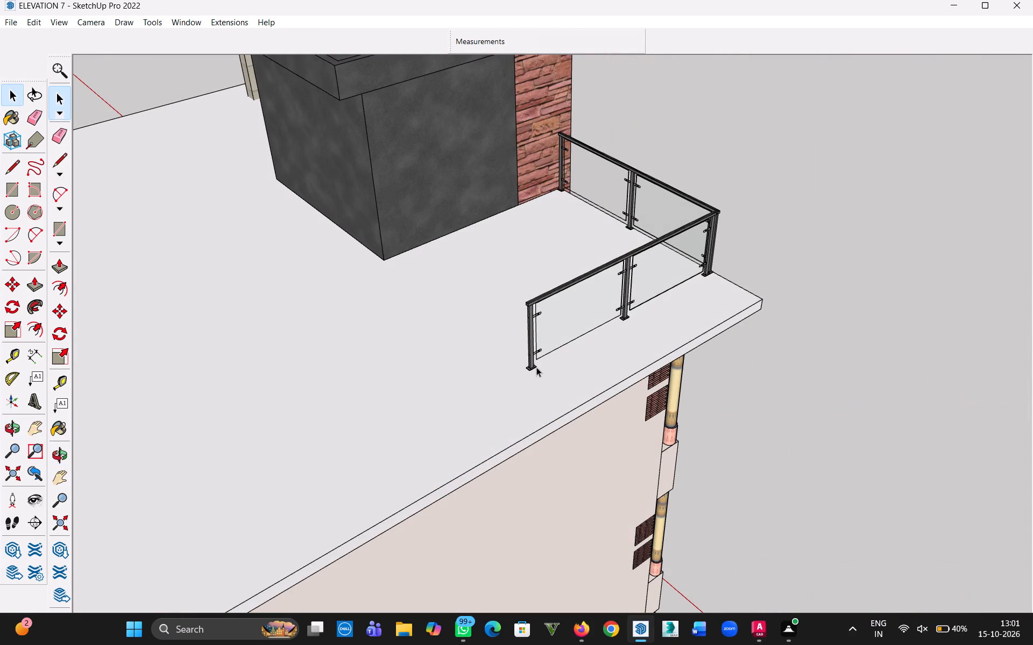
middle_drag(557, 378, 650, 364)
scroll(605, 428, down, 6)
key(h)
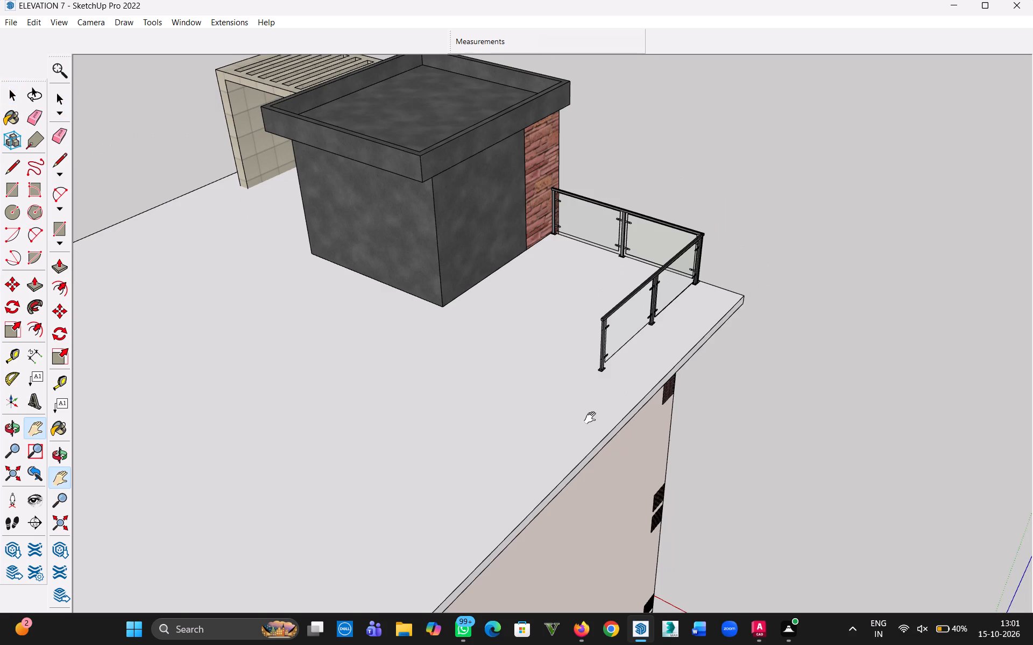
drag(598, 417, 780, 277)
middle_drag(530, 349, 746, 296)
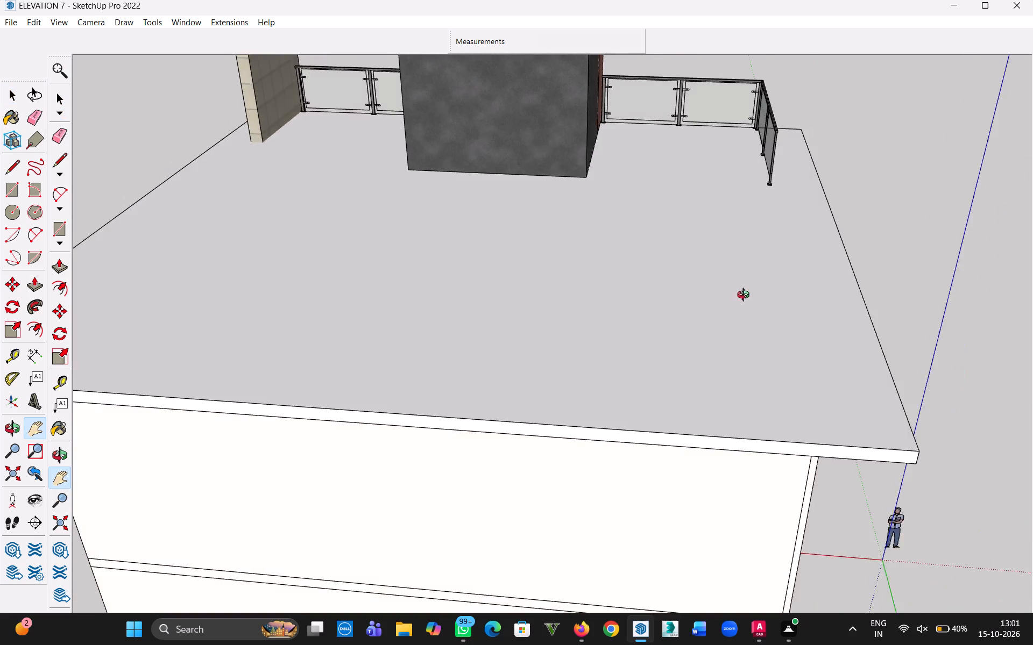
middle_drag(746, 296, 783, 275)
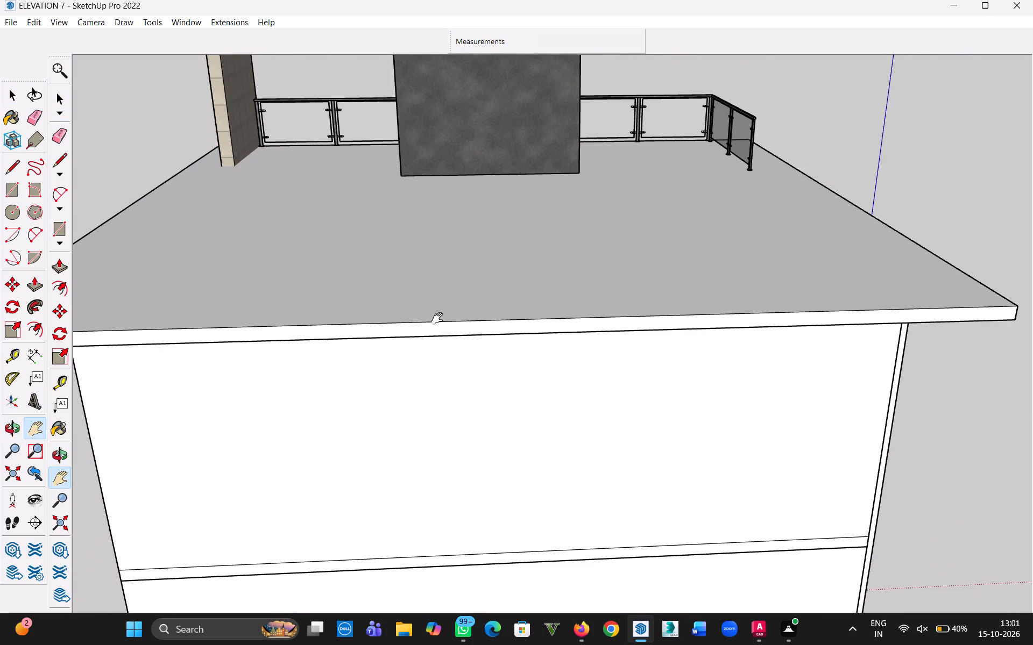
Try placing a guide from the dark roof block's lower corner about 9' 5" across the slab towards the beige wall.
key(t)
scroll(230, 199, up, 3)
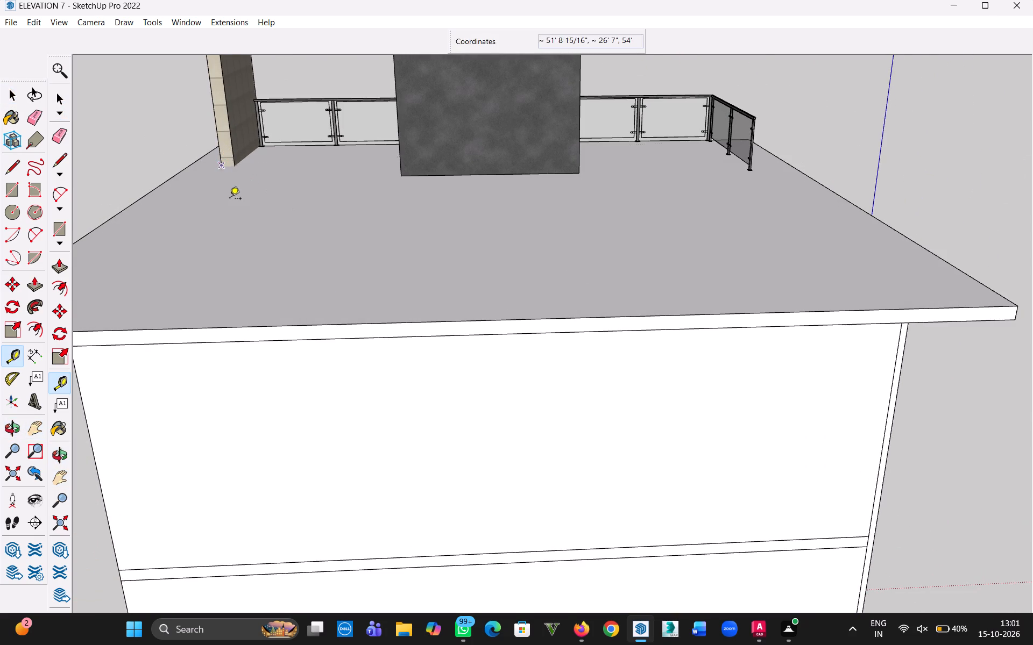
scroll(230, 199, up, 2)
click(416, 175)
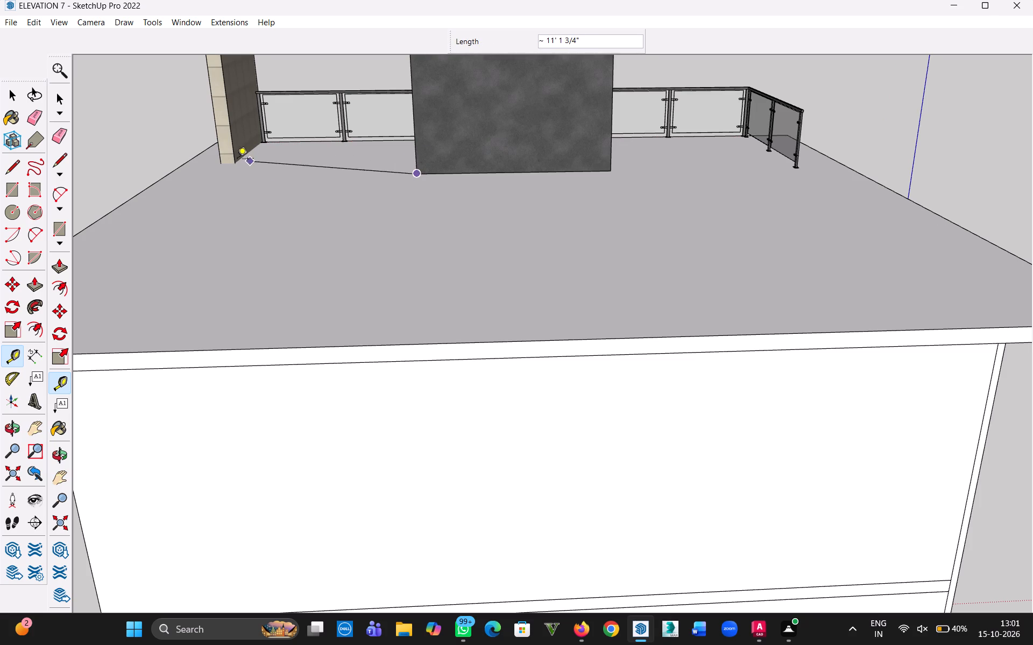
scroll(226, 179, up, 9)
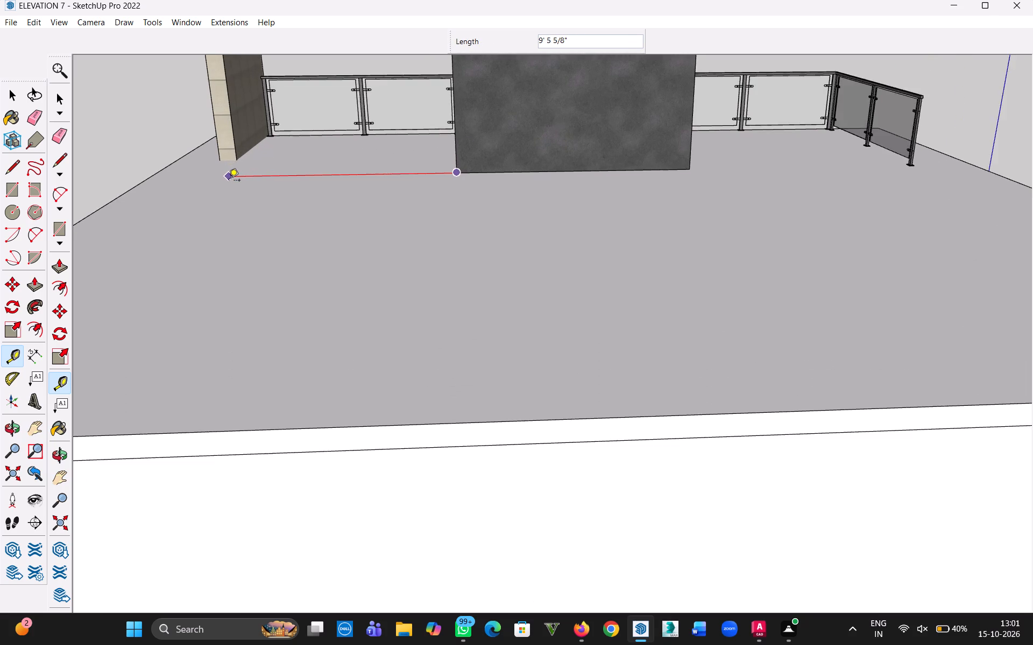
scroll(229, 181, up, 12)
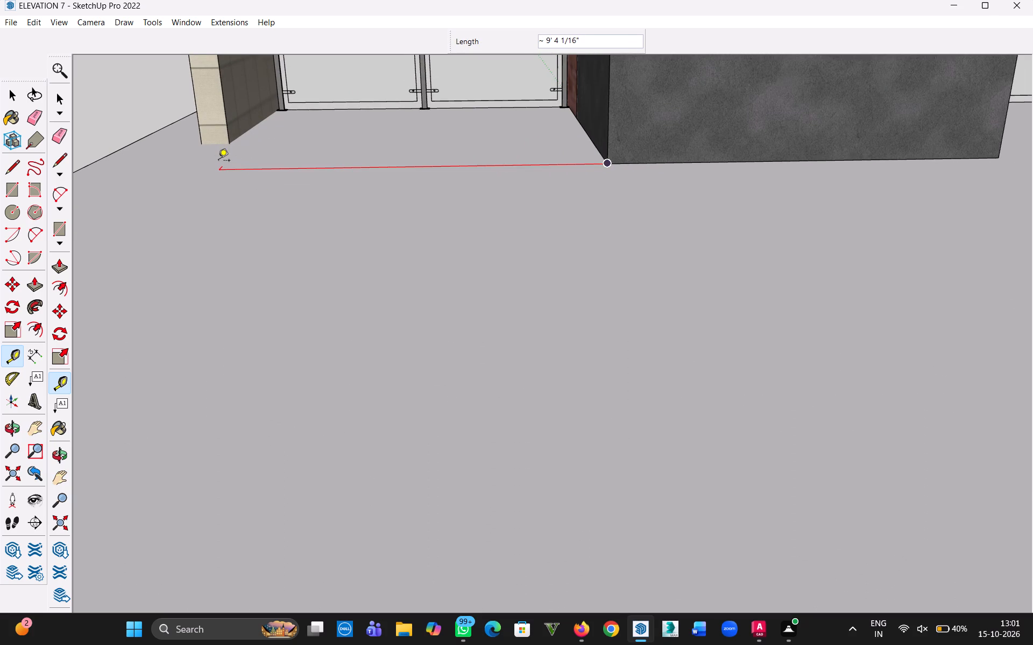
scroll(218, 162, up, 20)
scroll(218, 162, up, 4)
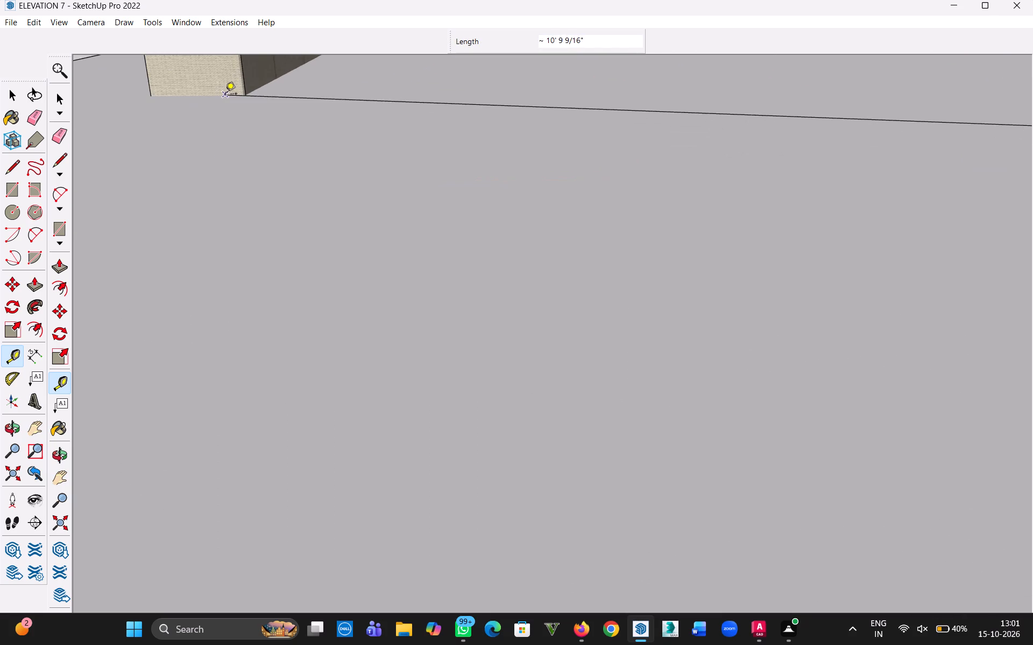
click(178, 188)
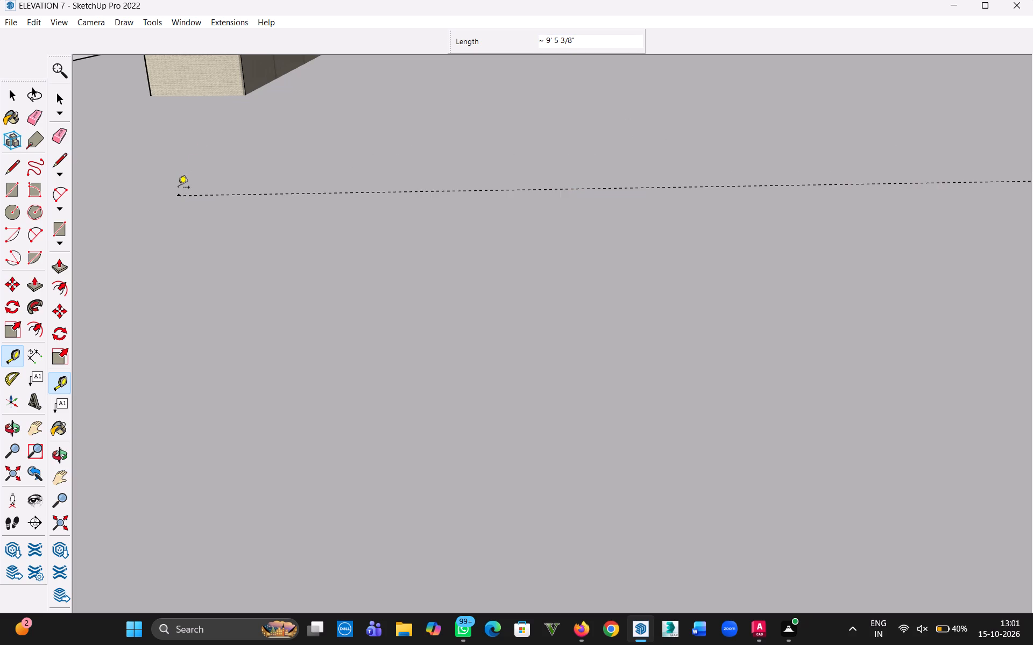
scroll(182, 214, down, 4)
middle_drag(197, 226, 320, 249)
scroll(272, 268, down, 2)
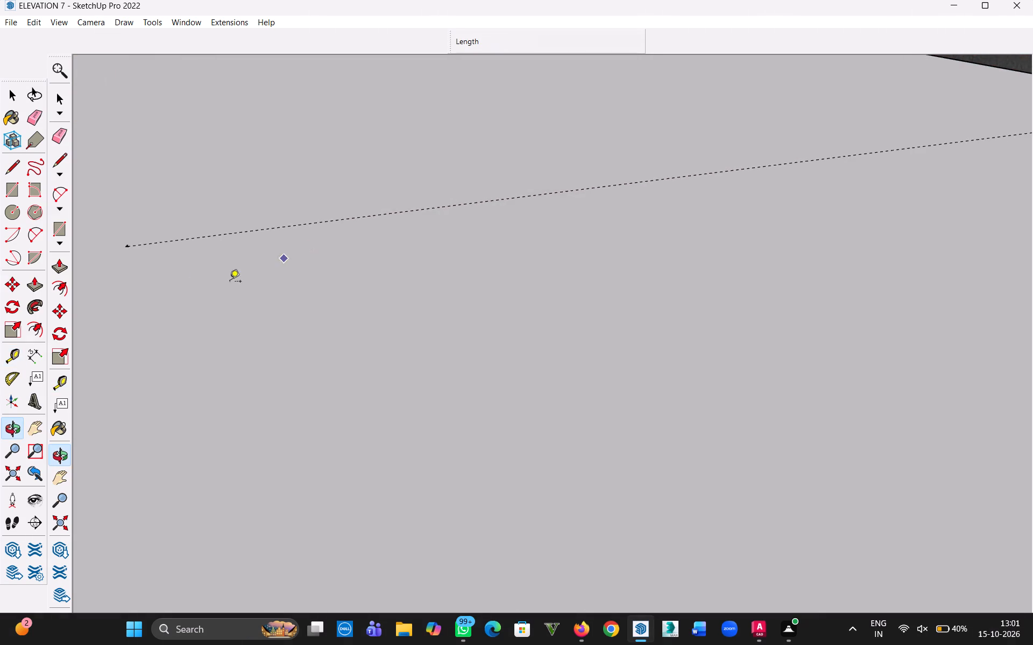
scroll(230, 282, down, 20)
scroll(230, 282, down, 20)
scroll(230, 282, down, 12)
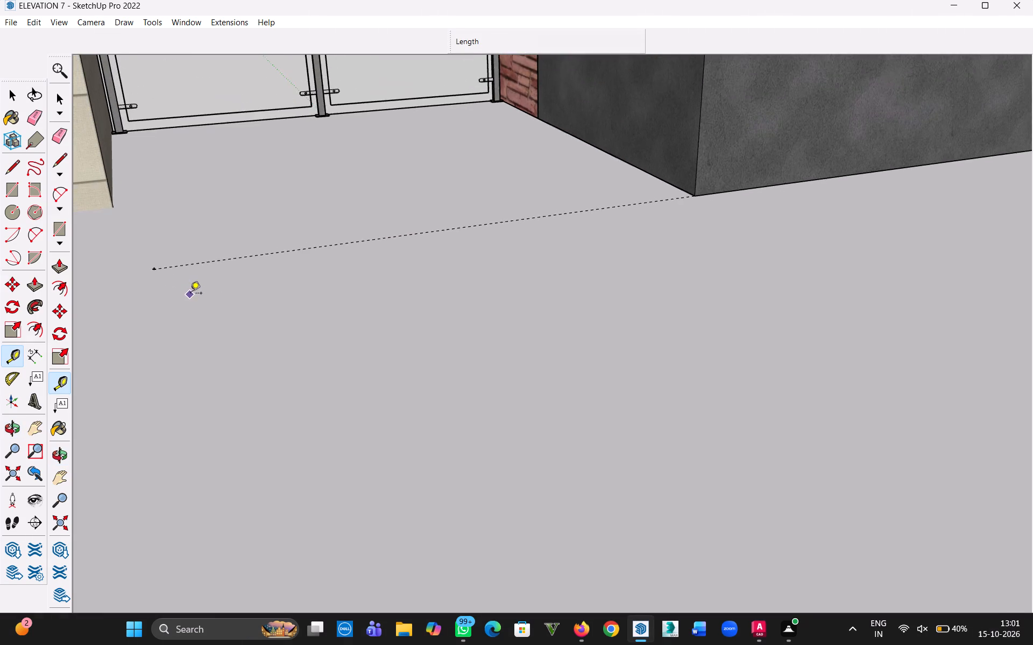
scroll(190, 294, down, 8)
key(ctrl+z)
Place a guide parallel to the roof slab's side edge, about 2' 2" inward at the base of the beige wall.
scroll(173, 295, down, 12)
key(h)
drag(152, 304, 213, 296)
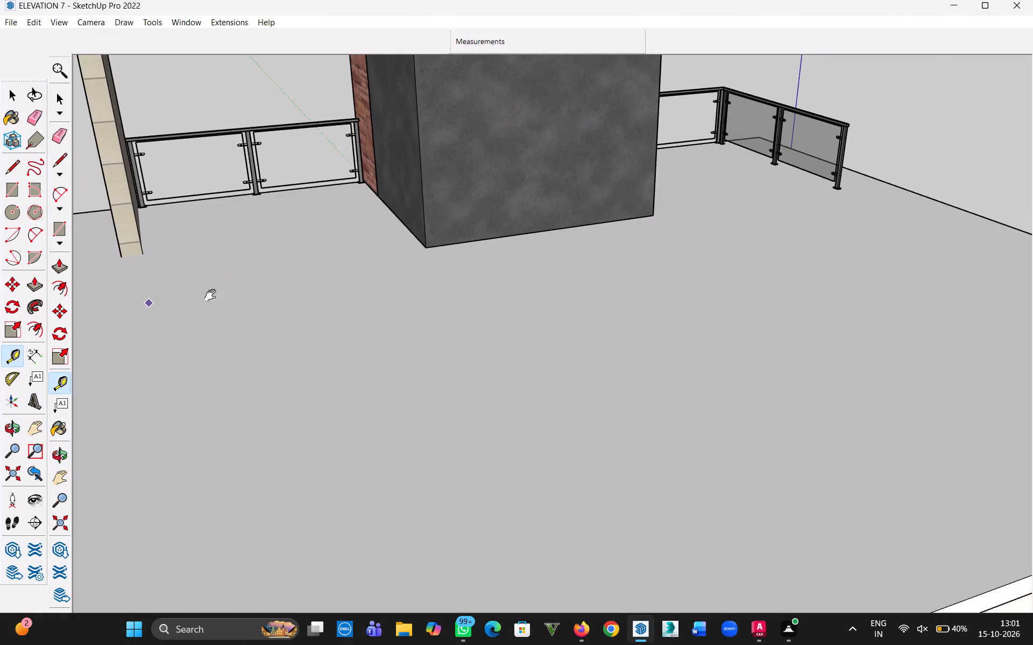
drag(213, 296, 296, 298)
key(Escape)
click(202, 299)
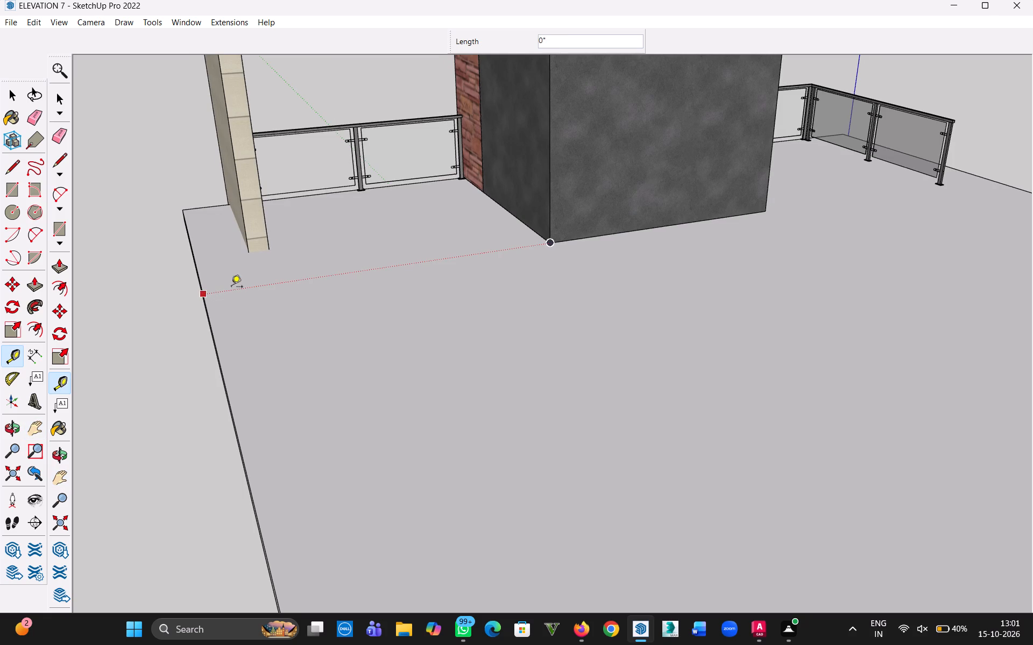
key(Escape)
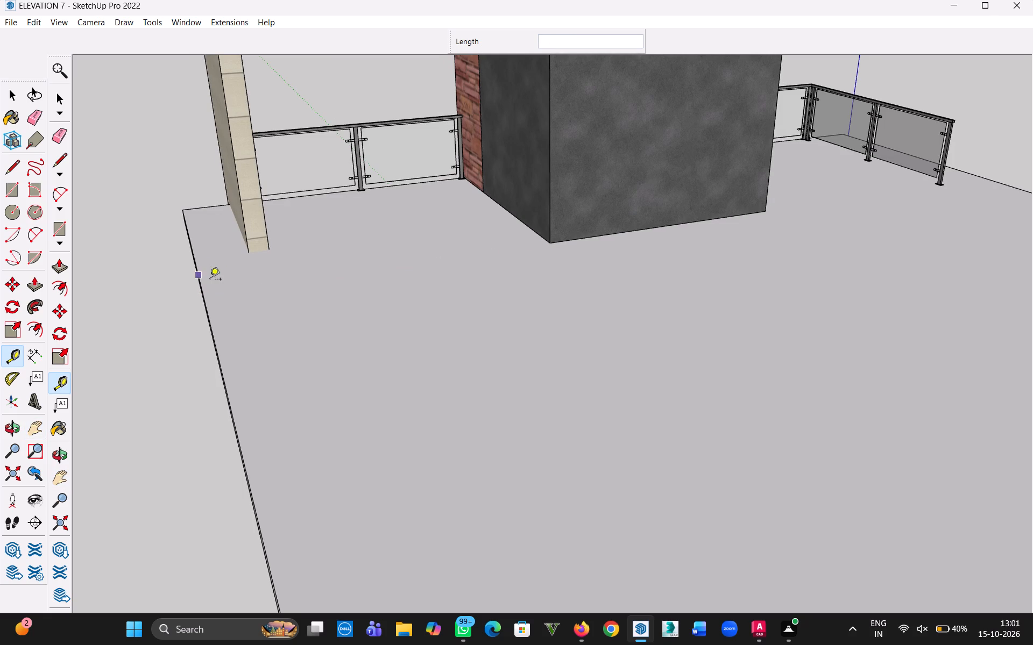
key(t)
click(200, 277)
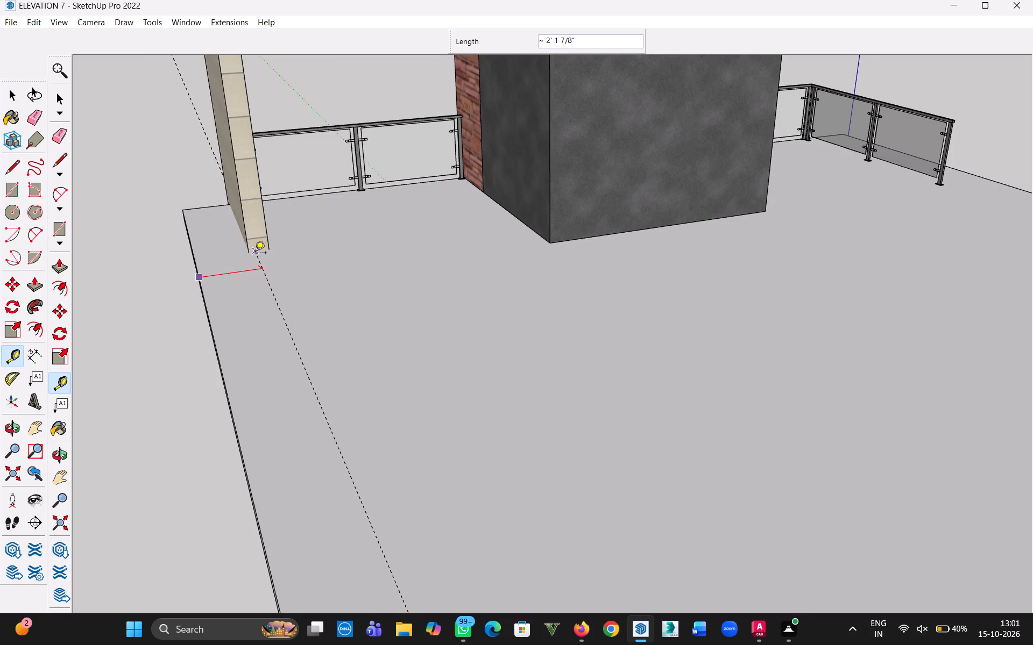
click(253, 254)
Place a second guide parallel to the guide at the beige wall's base, offset 4" inward.
scroll(259, 250, up, 16)
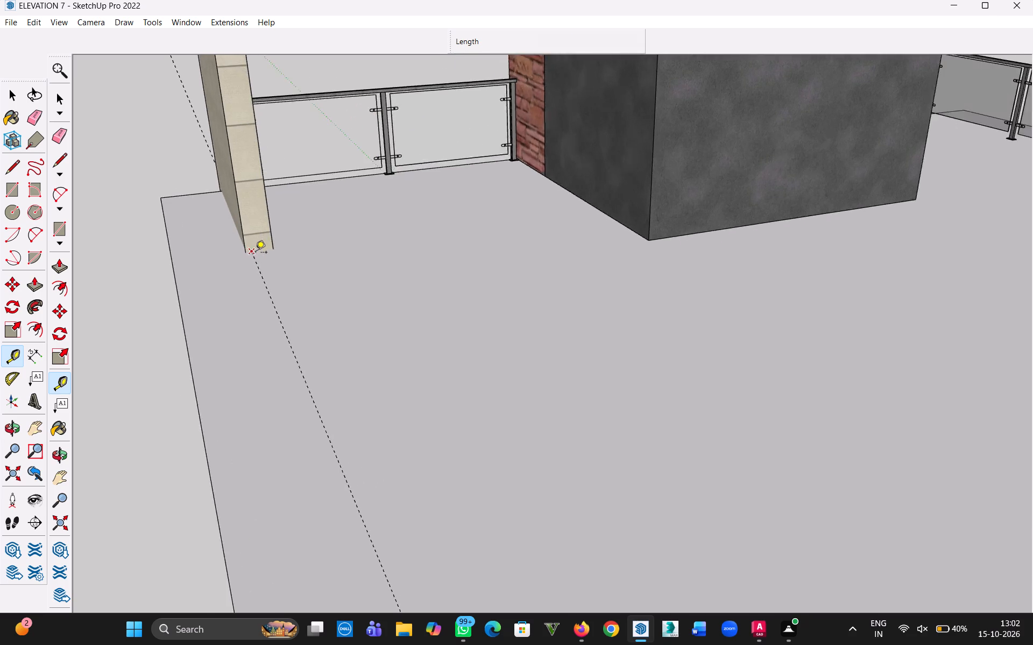
scroll(256, 253, up, 20)
scroll(256, 253, up, 7)
click(247, 257)
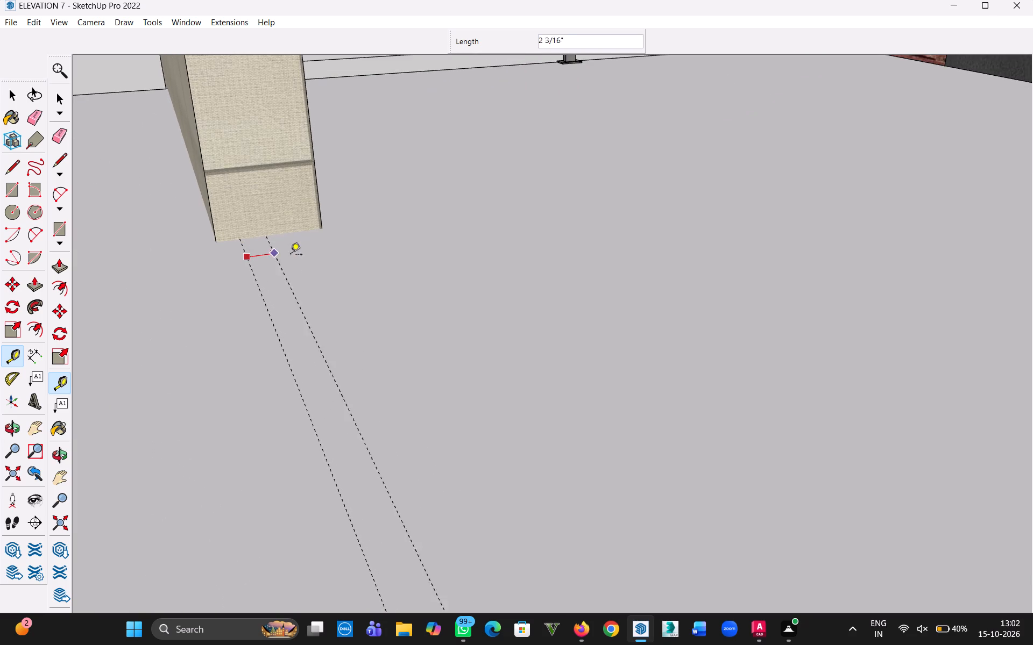
text(4")
key(Return)
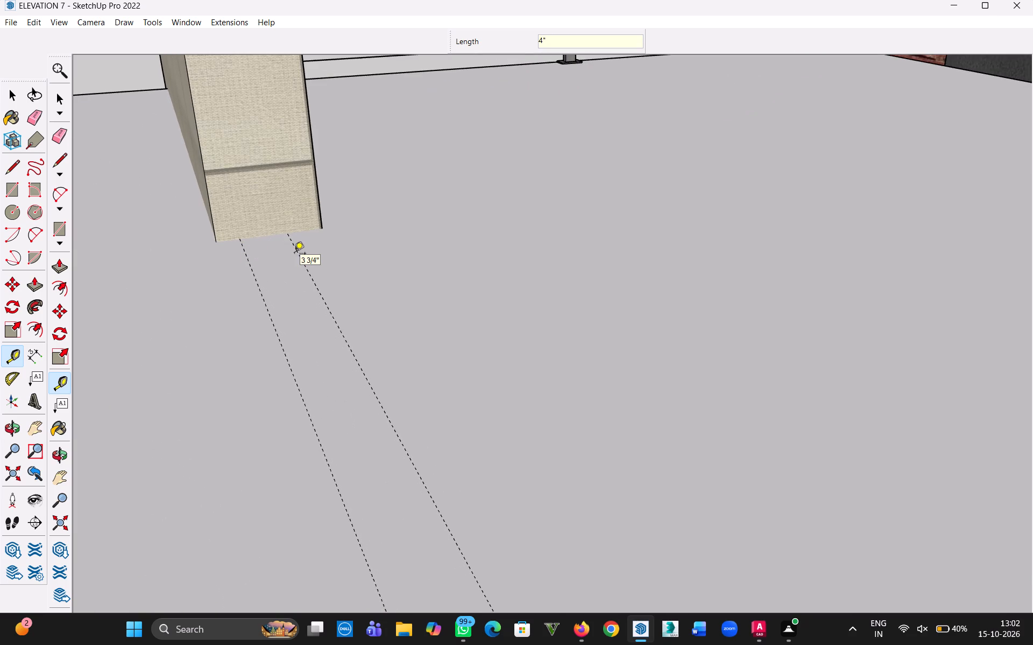
Draw a 4" wide rectangle between the two guides, from the beige wall's base about 23' 7" along the roof slab.
scroll(423, 363, down, 20)
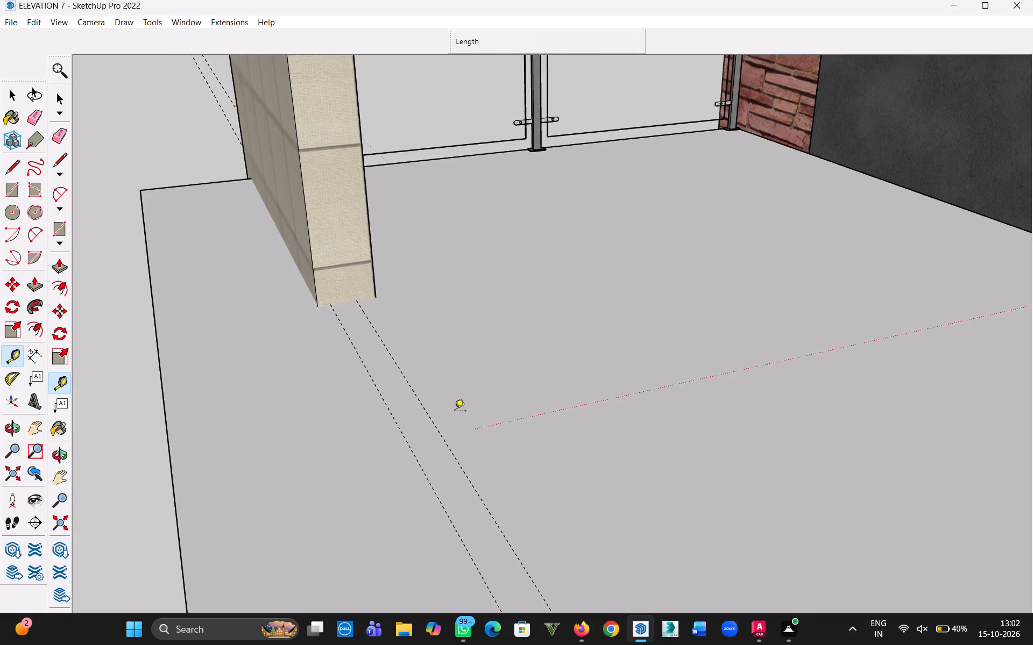
scroll(454, 412, up, 5)
key(r)
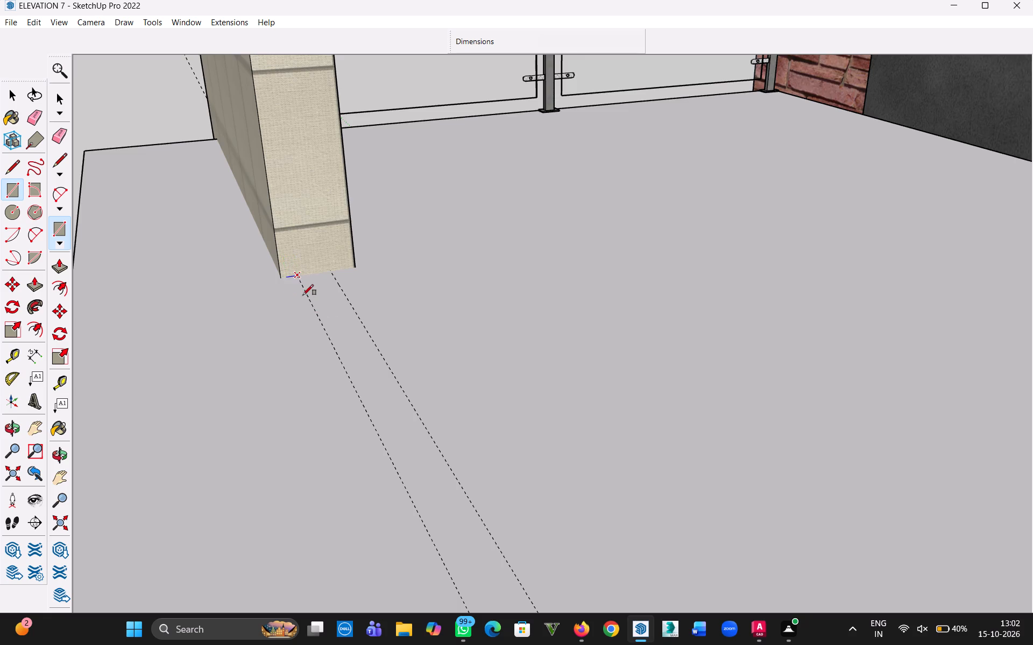
scroll(308, 305, up, 12)
click(287, 254)
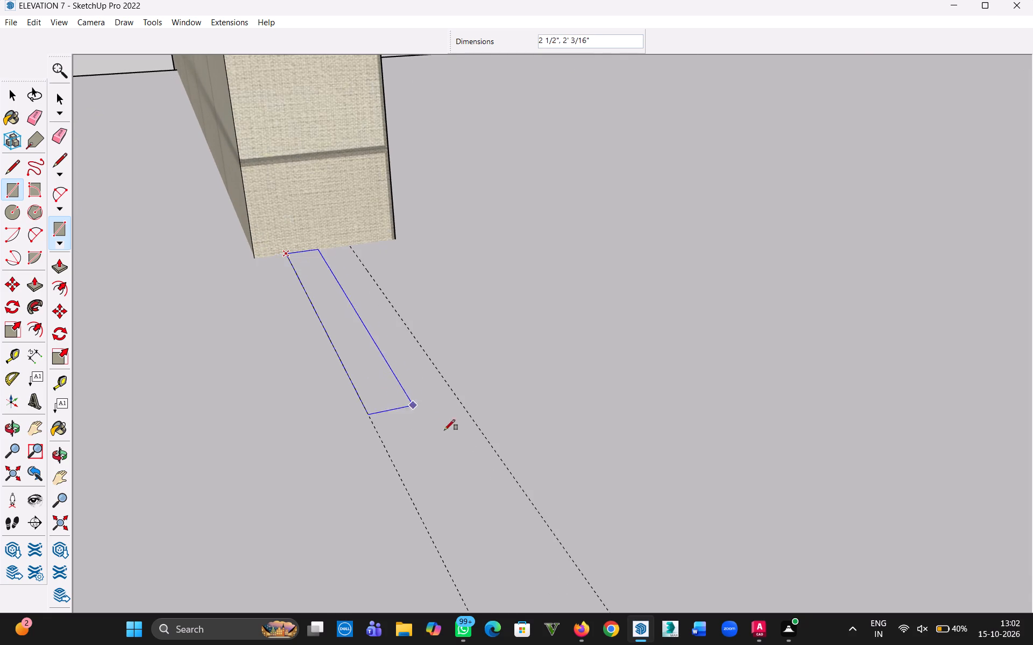
scroll(463, 450, down, 9)
key(h)
drag(487, 481, 181, 11)
drag(551, 446, 235, 52)
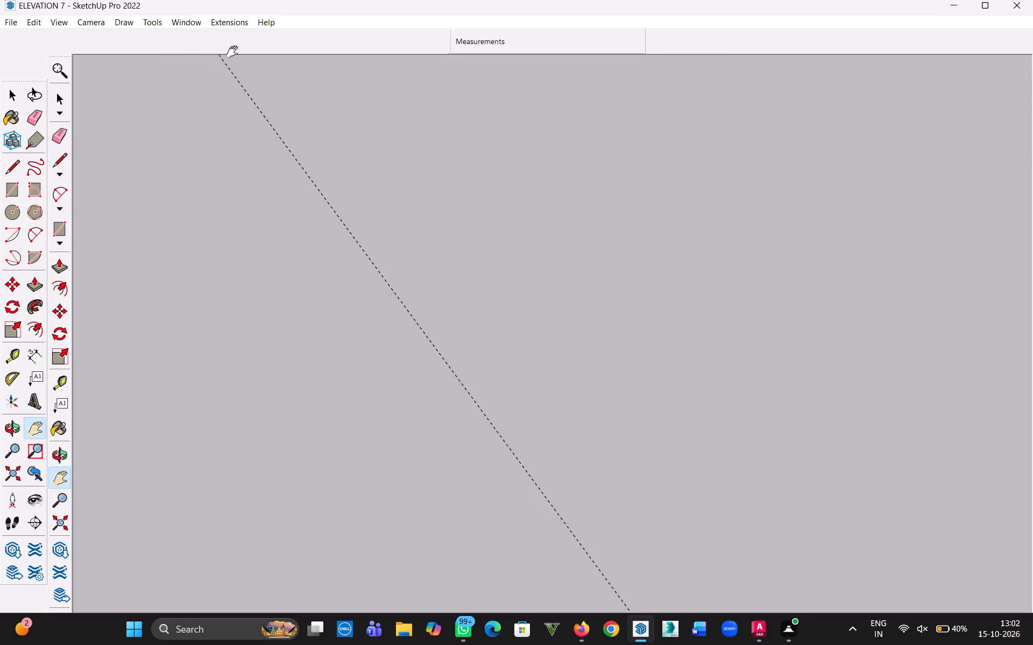
drag(235, 52, 235, 51)
scroll(470, 459, down, 20)
scroll(470, 459, down, 20)
scroll(470, 459, down, 9)
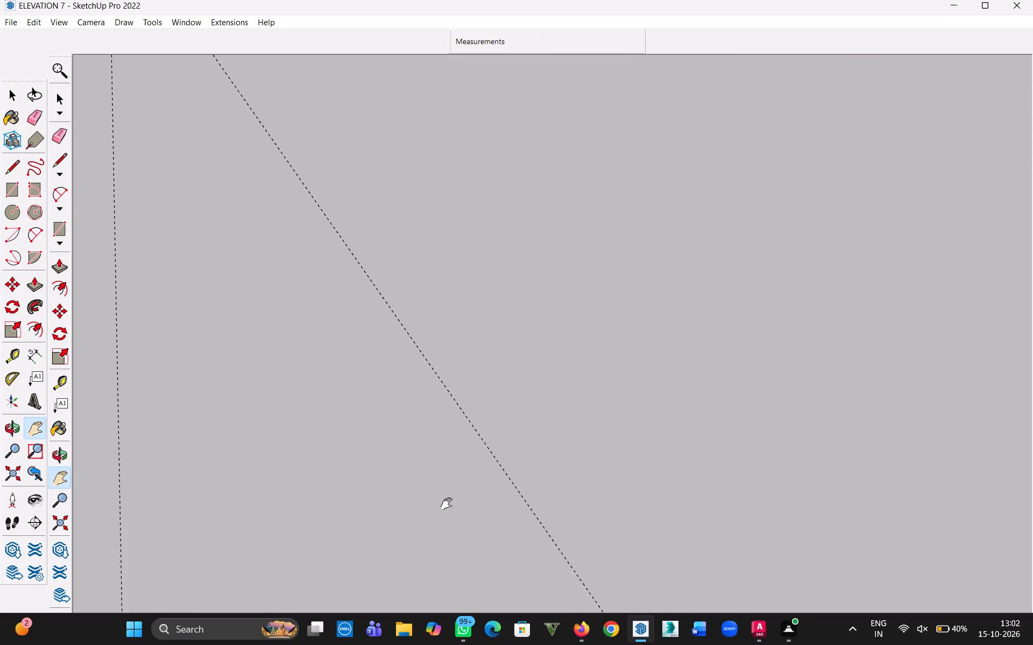
scroll(449, 504, down, 20)
scroll(449, 504, down, 2)
drag(433, 521, 299, 215)
scroll(400, 354, down, 11)
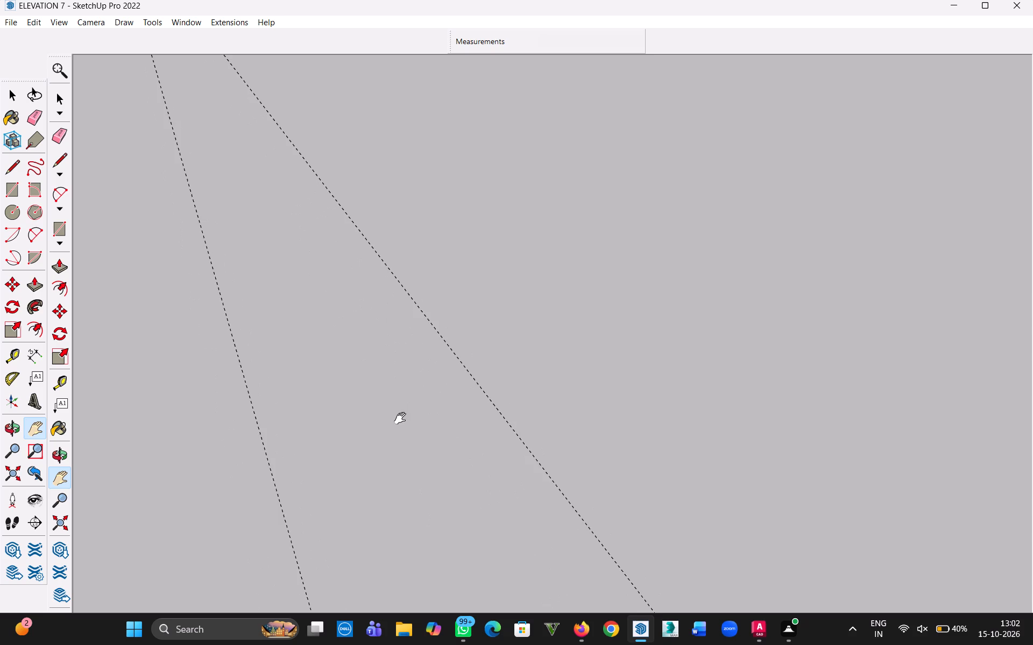
scroll(402, 419, down, 20)
scroll(402, 419, down, 20)
scroll(402, 419, down, 15)
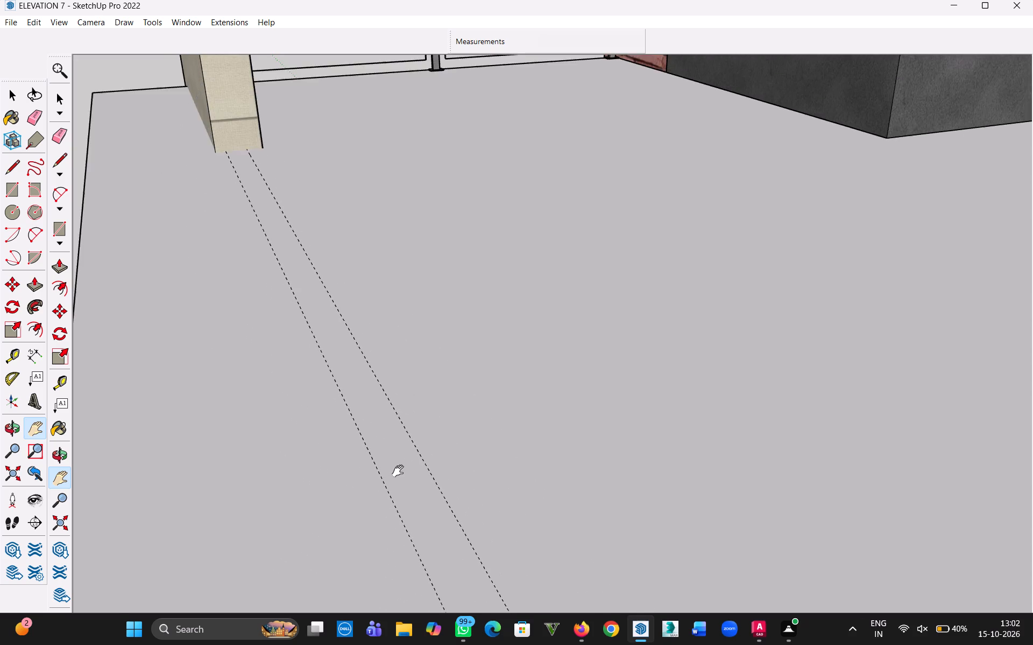
scroll(400, 471, down, 12)
drag(395, 509, 191, 140)
drag(402, 510, 260, 224)
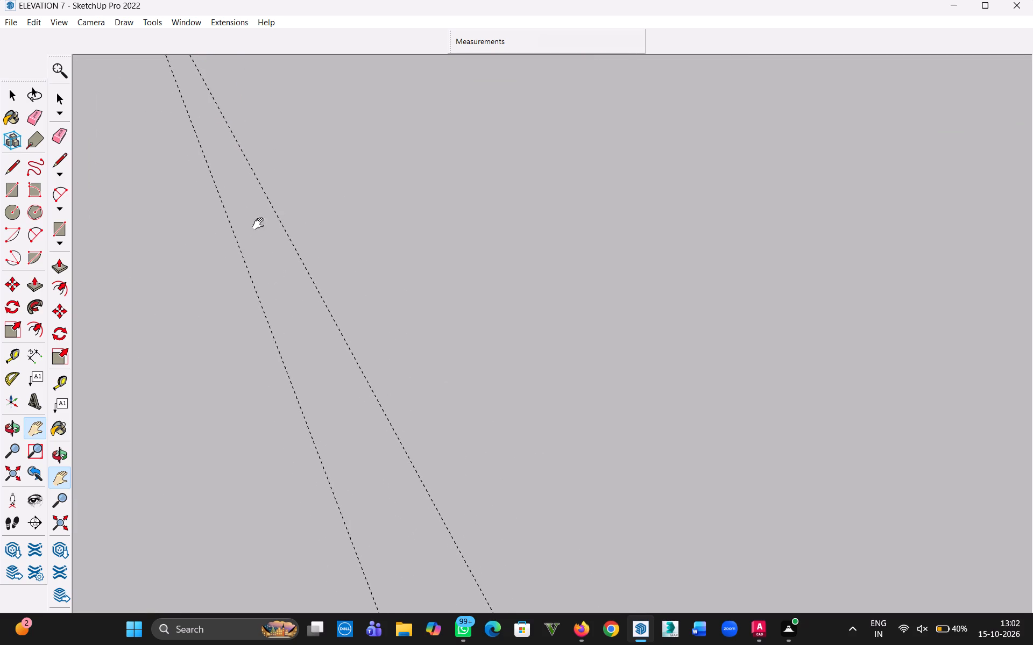
drag(260, 224, 245, 169)
scroll(436, 460, down, 20)
scroll(436, 460, down, 20)
scroll(436, 460, down, 1)
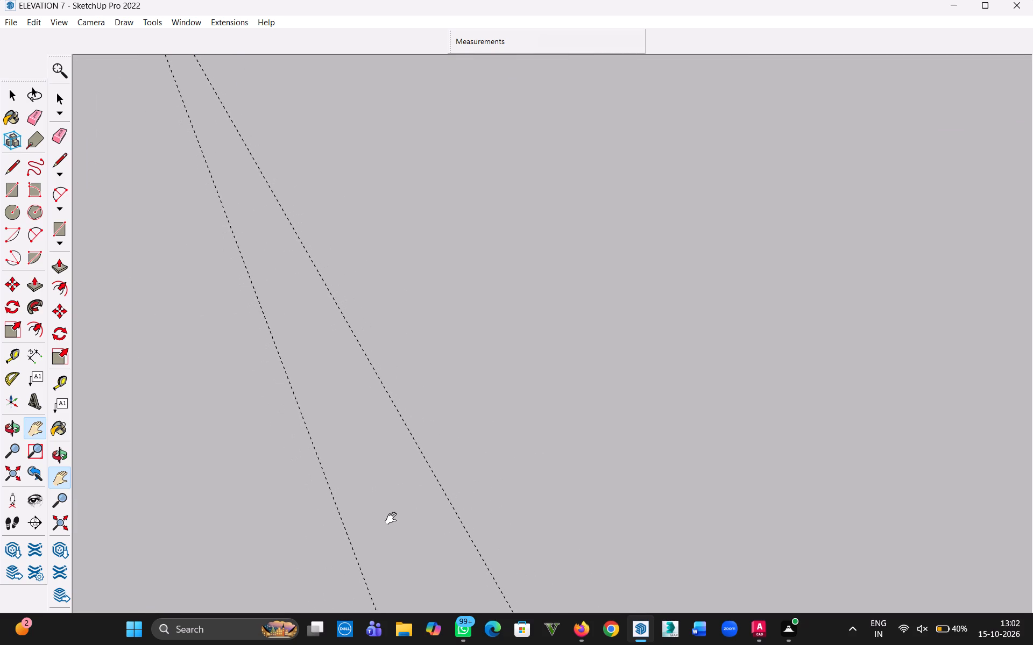
scroll(393, 519, down, 20)
scroll(393, 519, down, 20)
scroll(393, 519, down, 11)
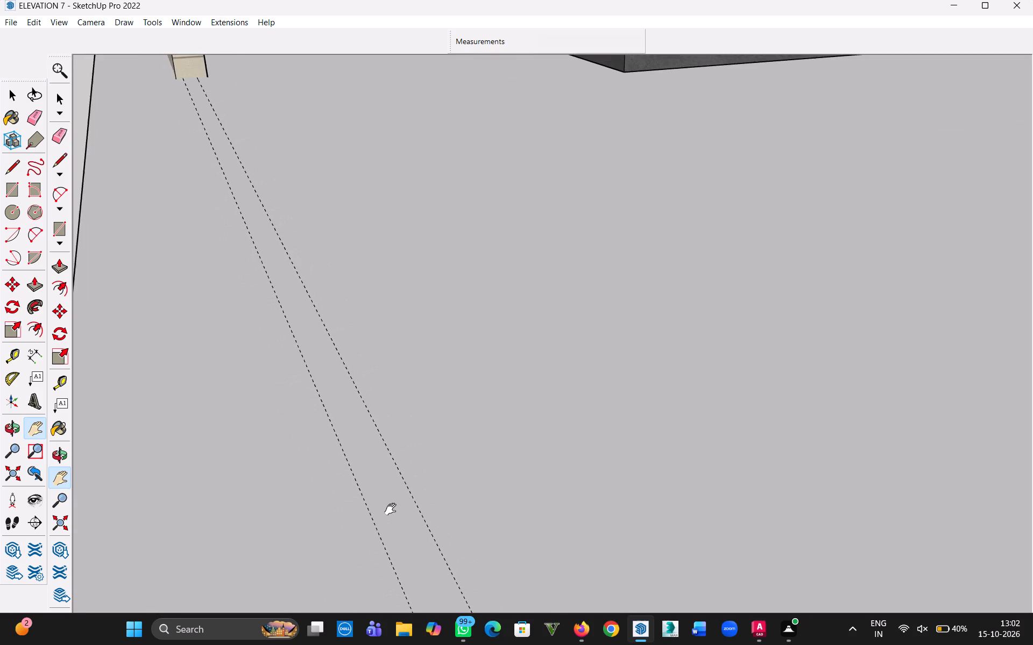
scroll(393, 510, down, 3)
drag(399, 528, 237, 196)
scroll(298, 365, down, 12)
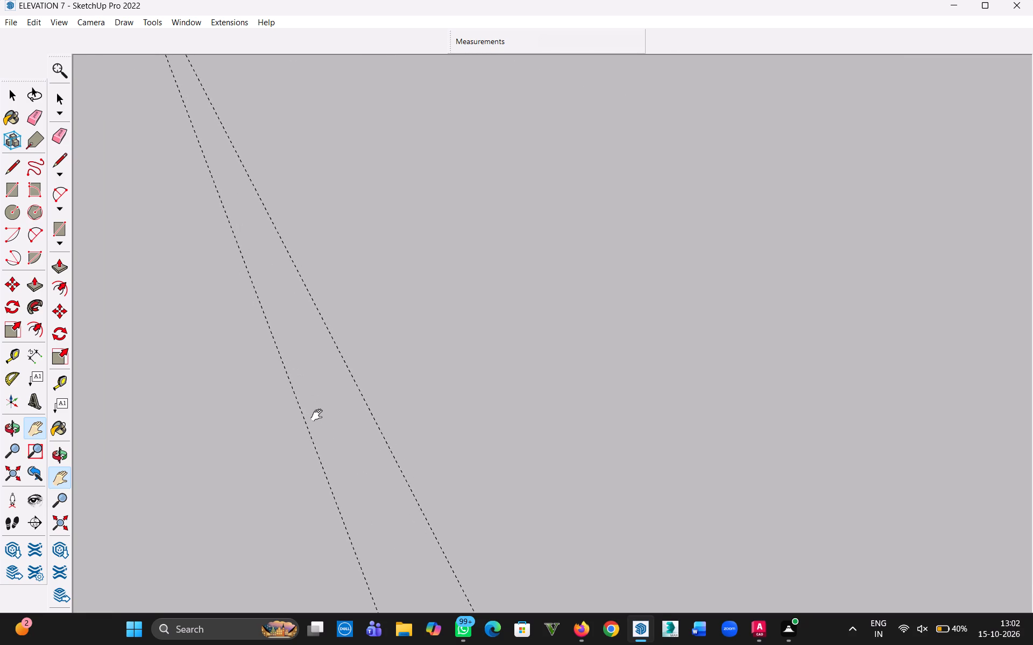
scroll(319, 415, down, 14)
drag(345, 475, 296, 365)
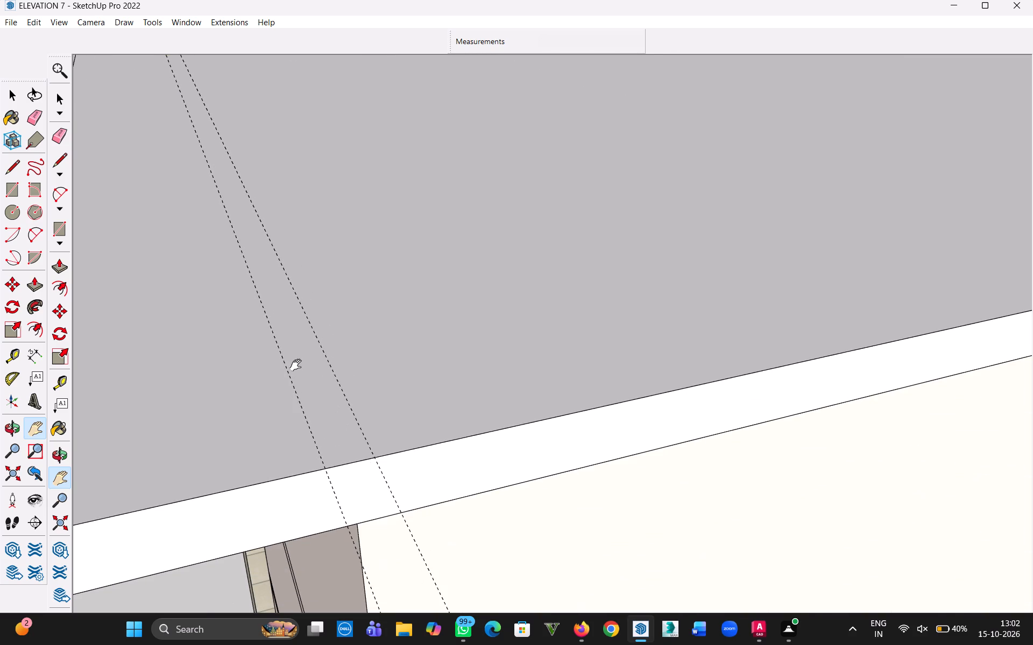
key(Escape)
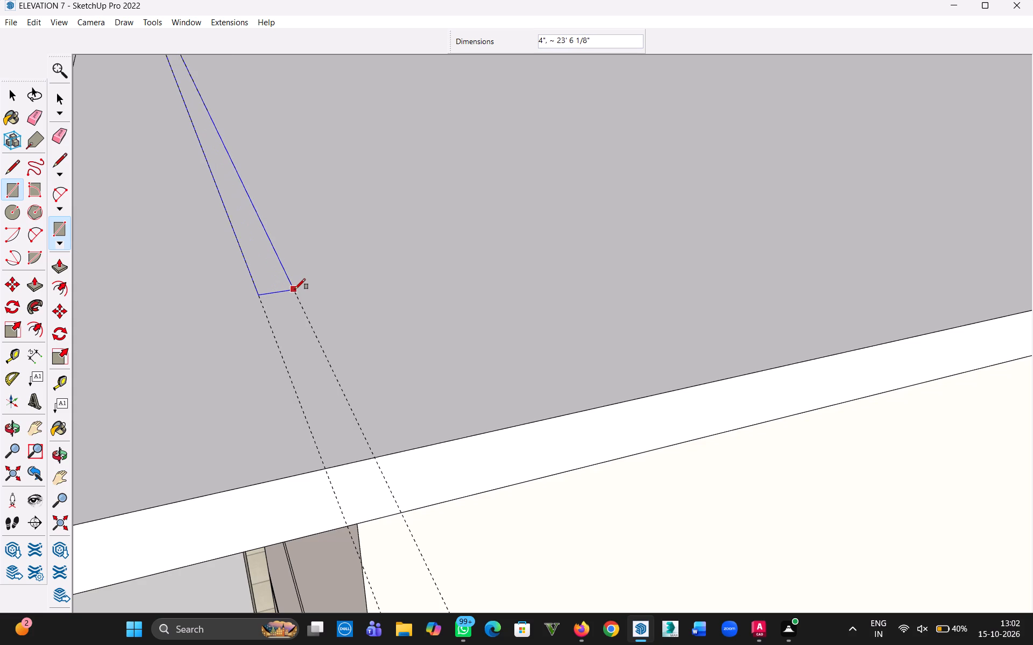
click(296, 293)
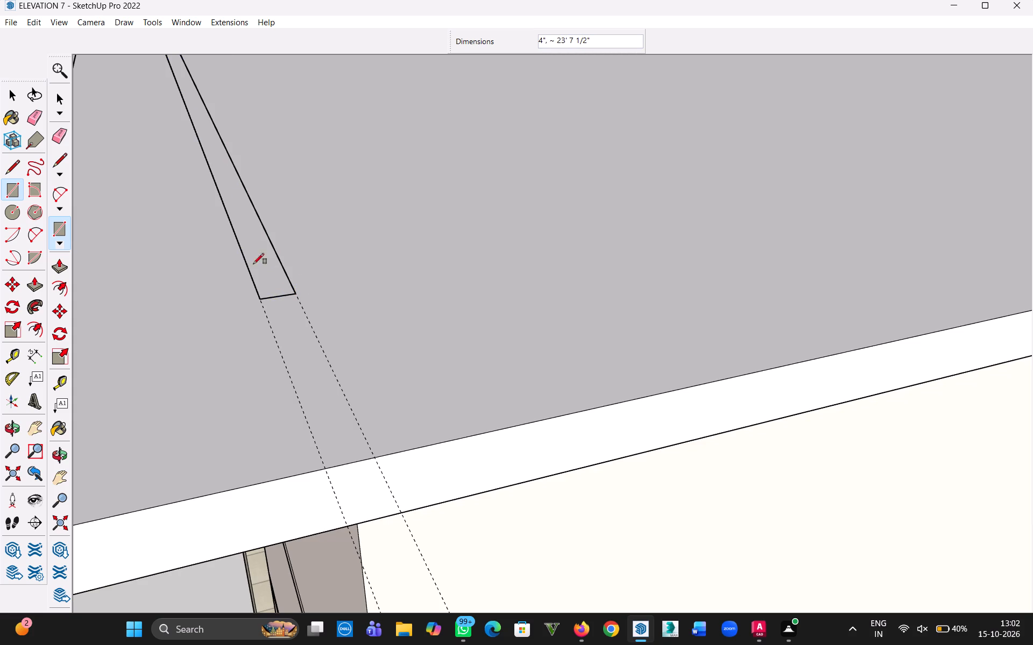
Push/Pull the narrow rectangle up 3' to form a parapet wall.
click(12, 99)
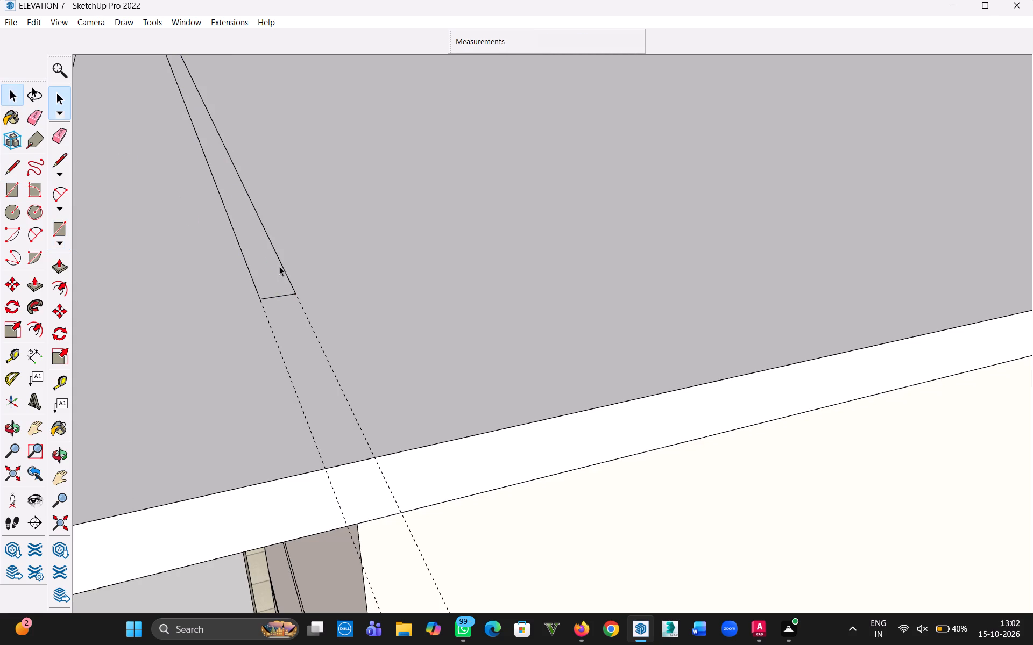
key(p)
click(265, 260)
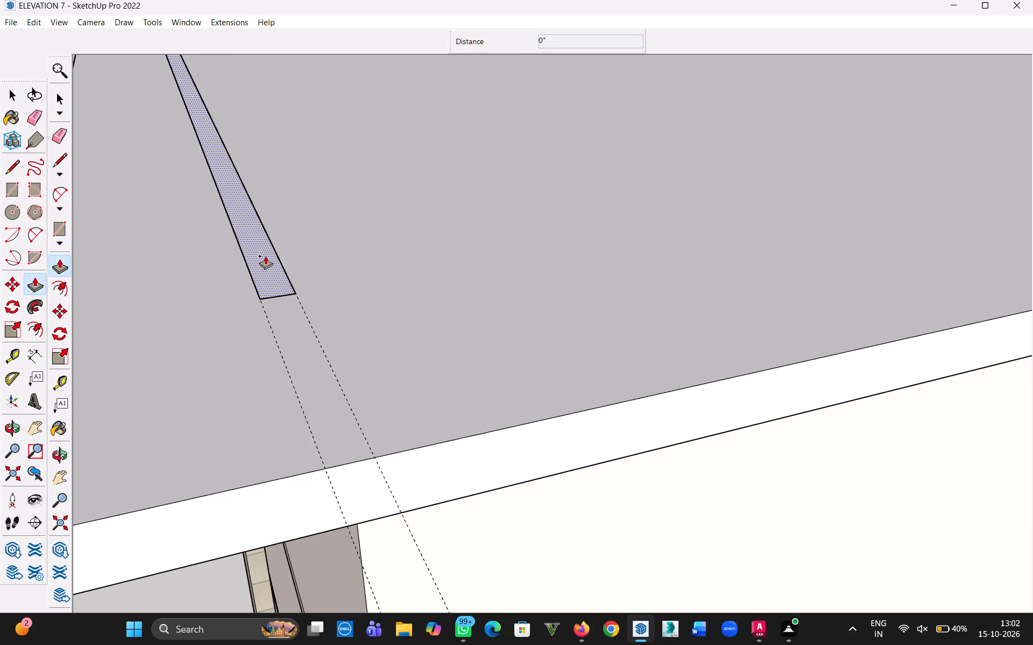
text(3')
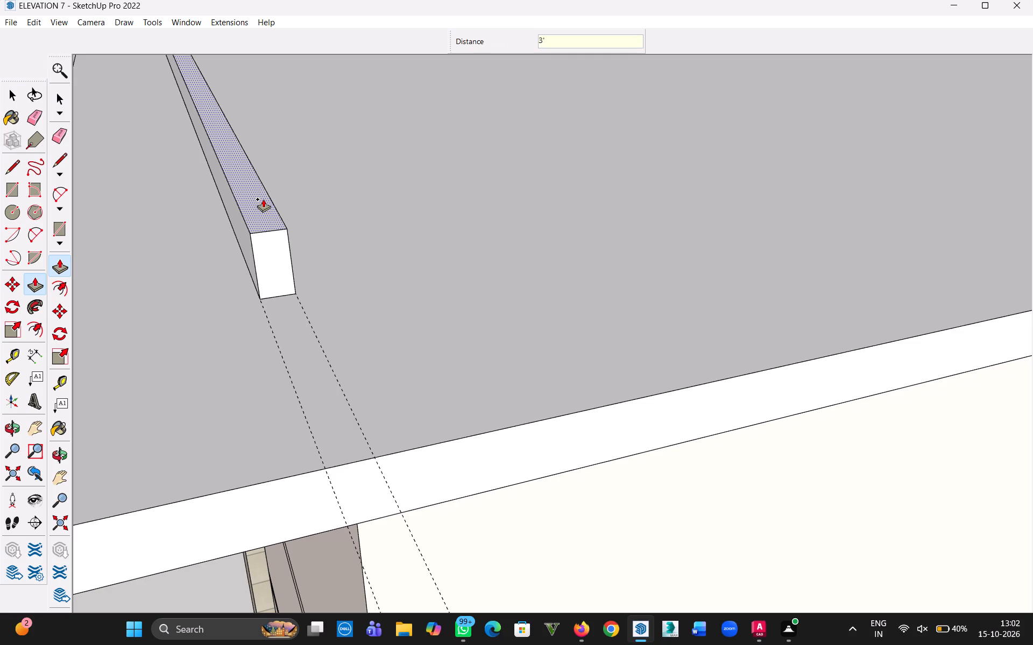
key(Return)
Place a guide parallel to the slab's rear edge, about 3' 2" inward, through the lower corner of the parapet's free end.
scroll(381, 233, down, 7)
middle_drag(483, 206, 318, 352)
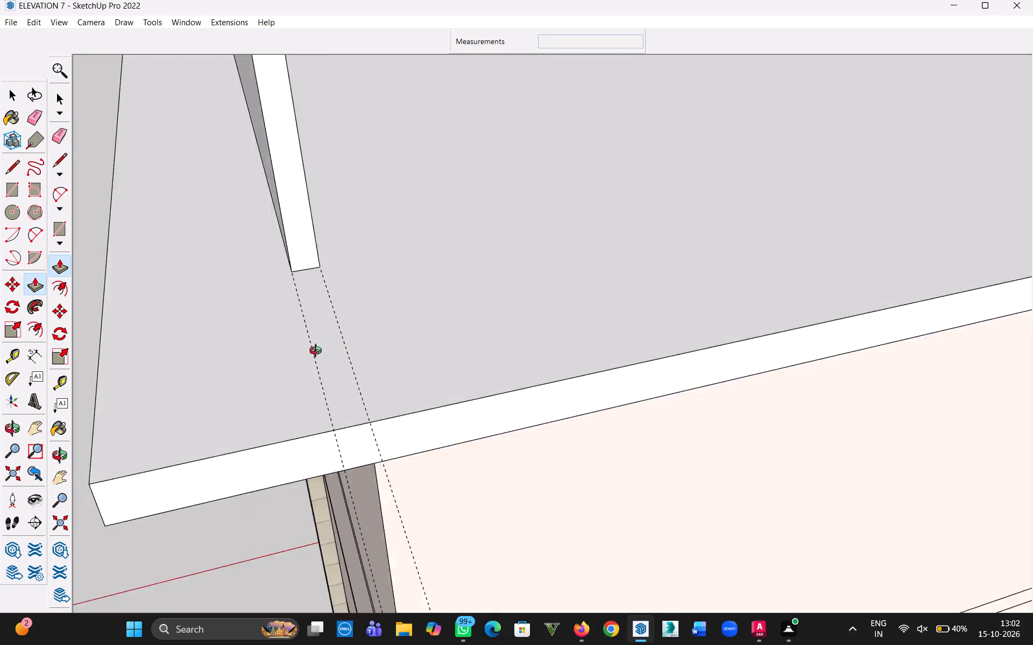
middle_drag(318, 352, 87, 391)
scroll(674, 291, down, 20)
scroll(674, 291, down, 11)
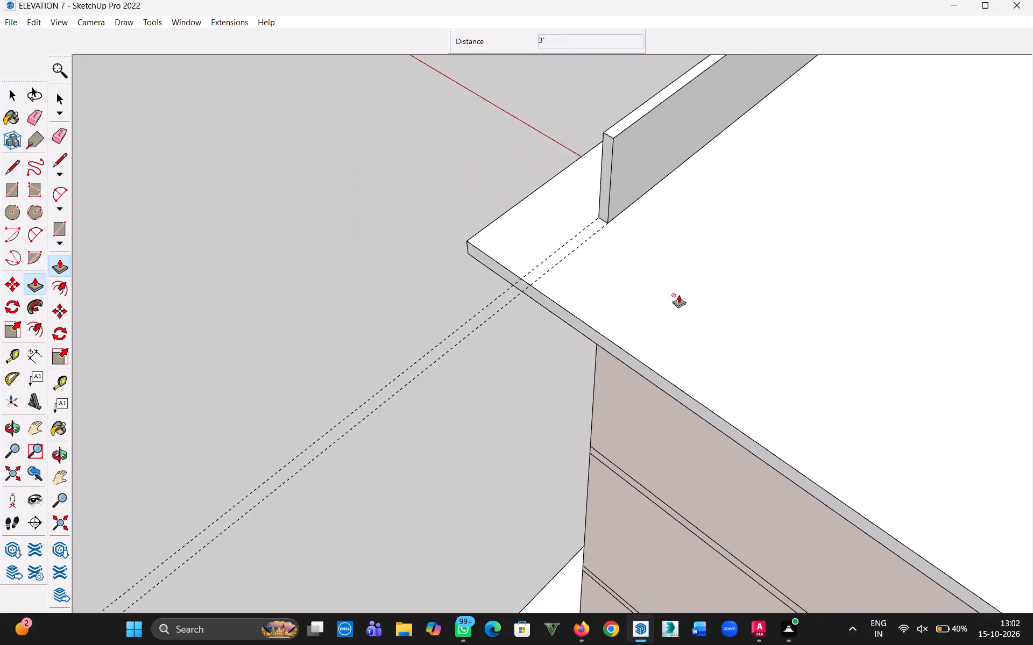
scroll(678, 295, down, 14)
key(h)
drag(727, 309, 195, 421)
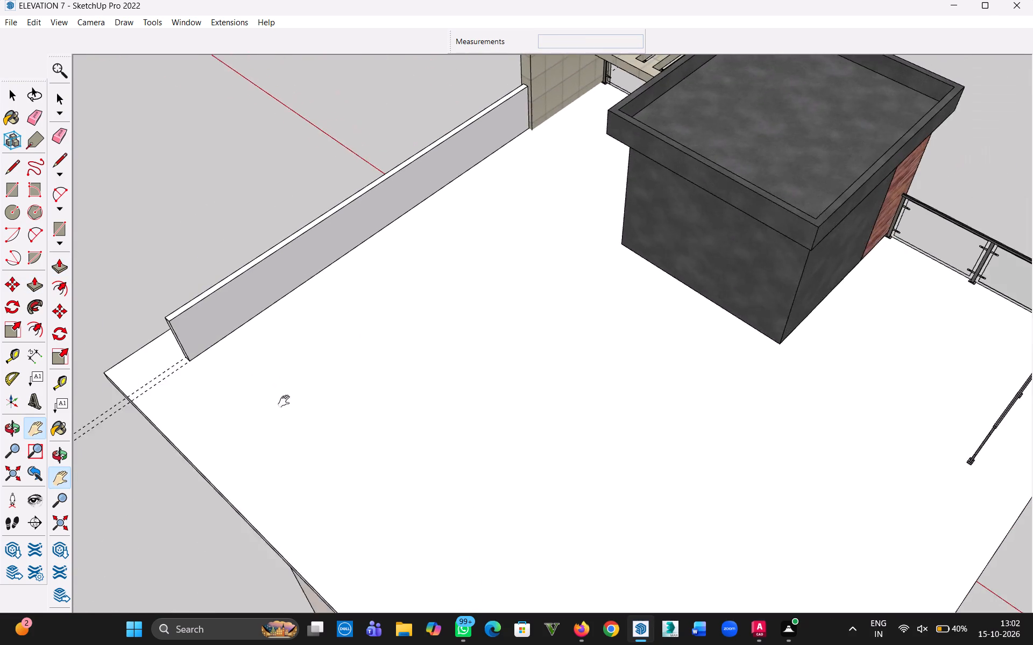
drag(796, 468, 718, 278)
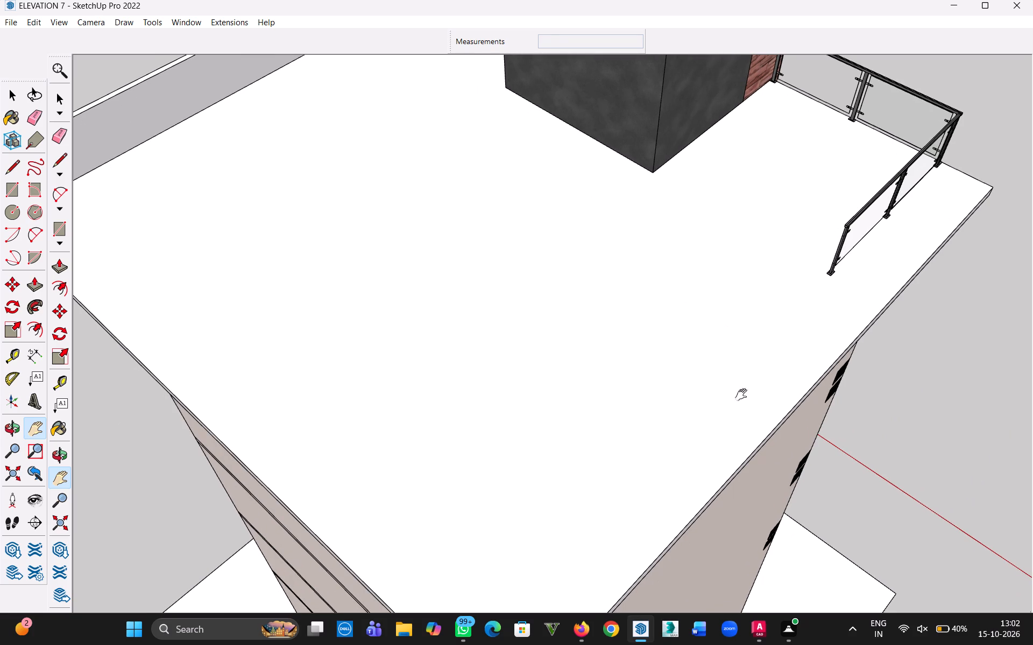
key(t)
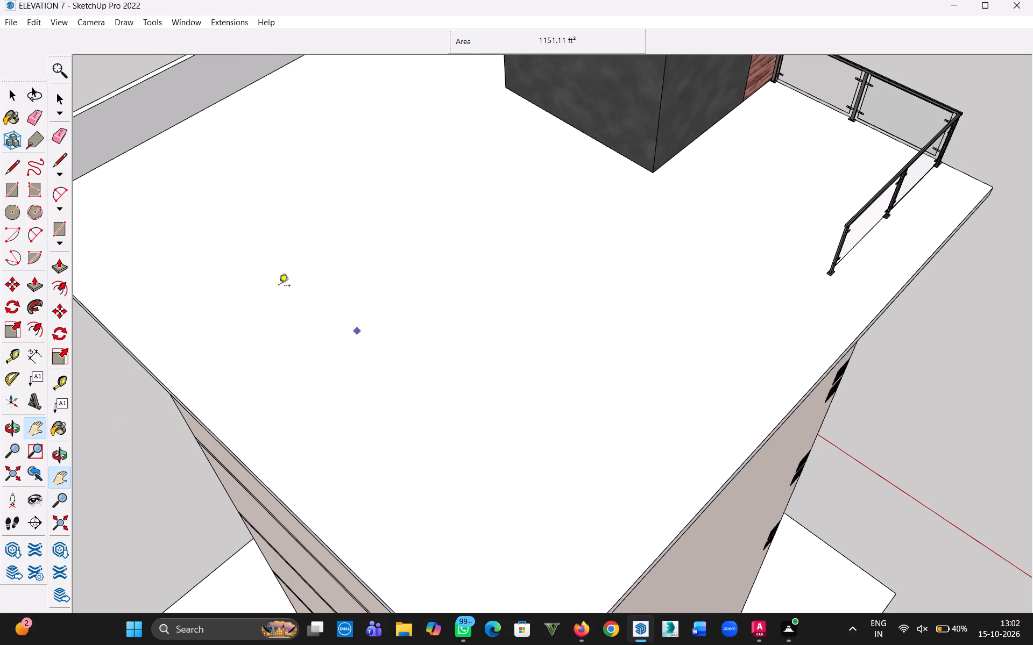
key(h)
drag(260, 369, 392, 422)
key(Escape)
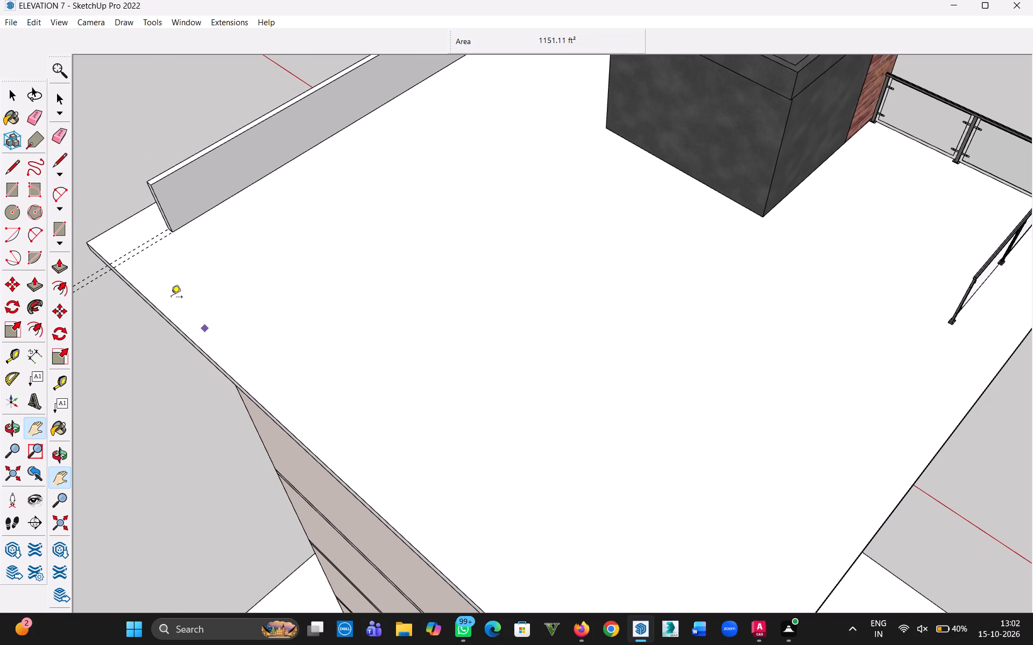
click(155, 310)
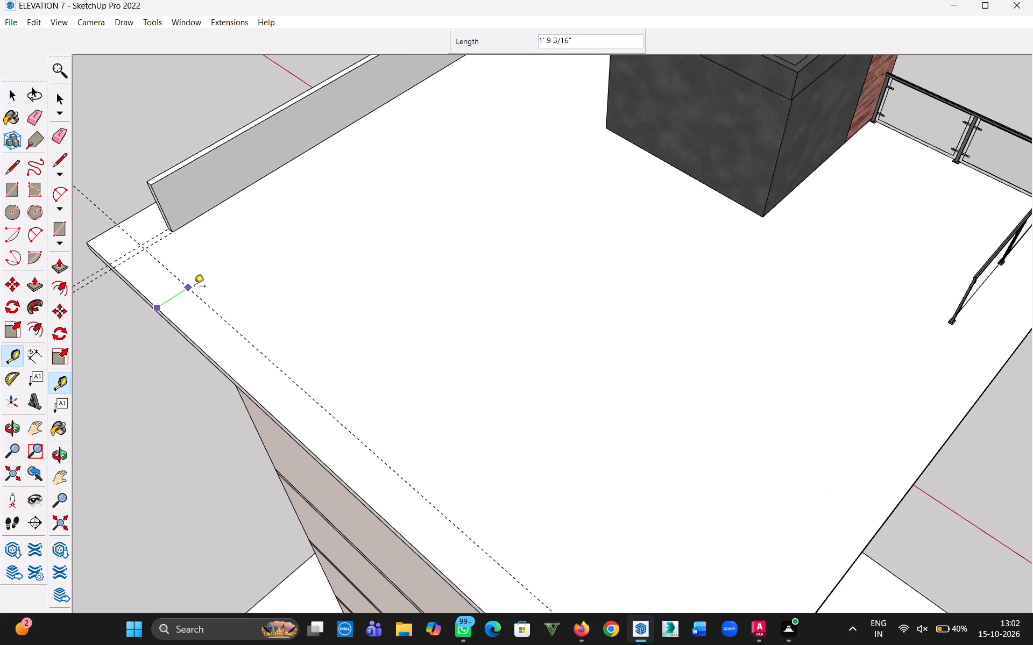
click(173, 235)
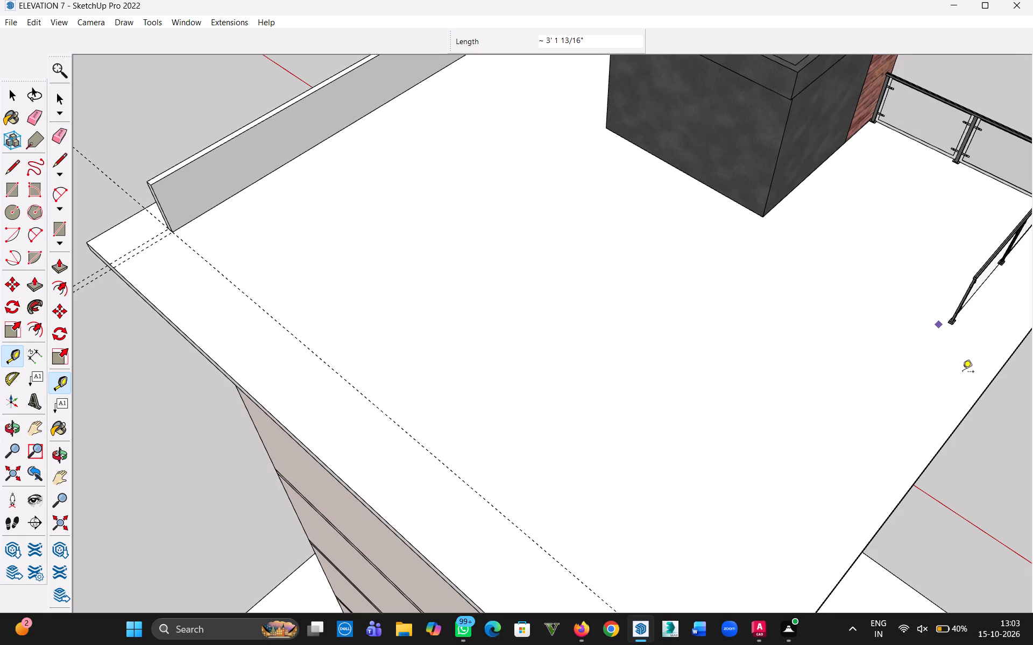
Place a guide parallel to the slab's opposite side edge, 2' 8" inward, at the outer corner of the railing's end-post base.
click(989, 383)
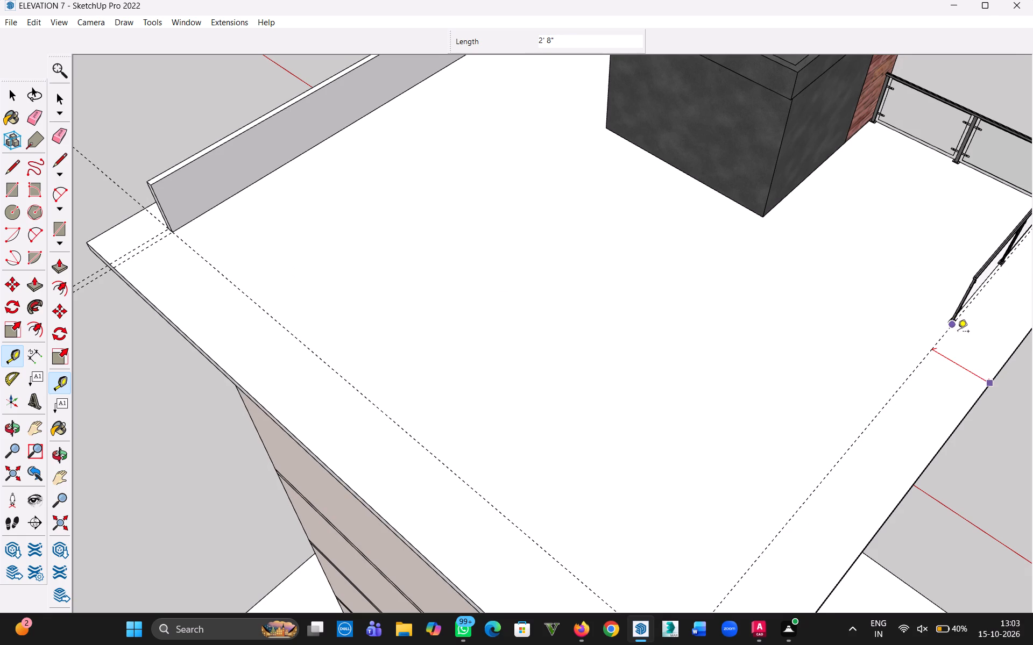
scroll(963, 336, up, 7)
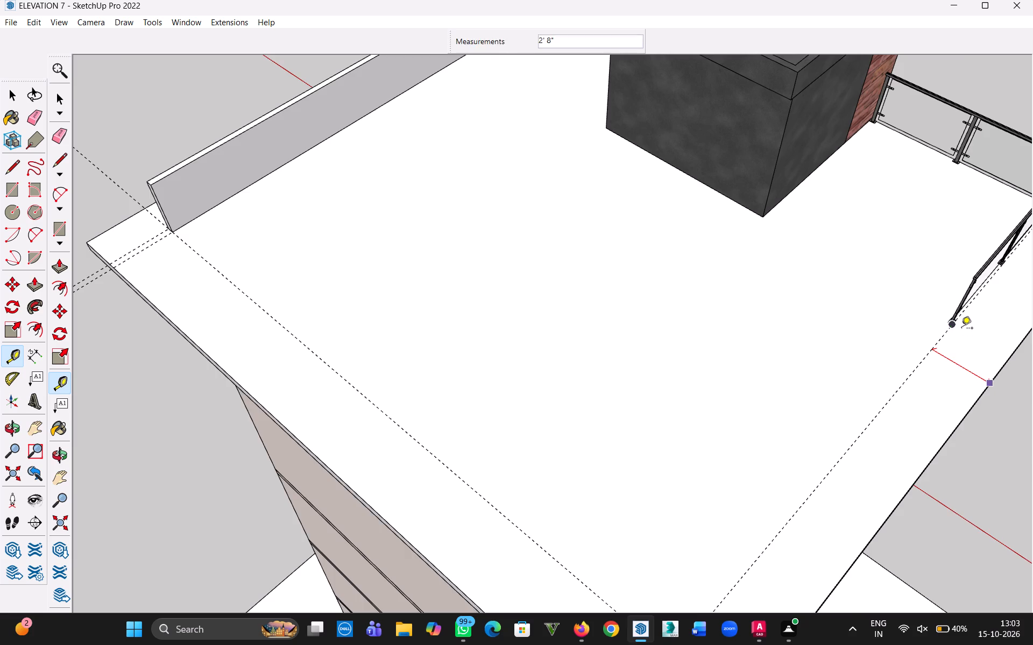
scroll(961, 329, up, 8)
scroll(961, 329, up, 20)
scroll(961, 329, up, 3)
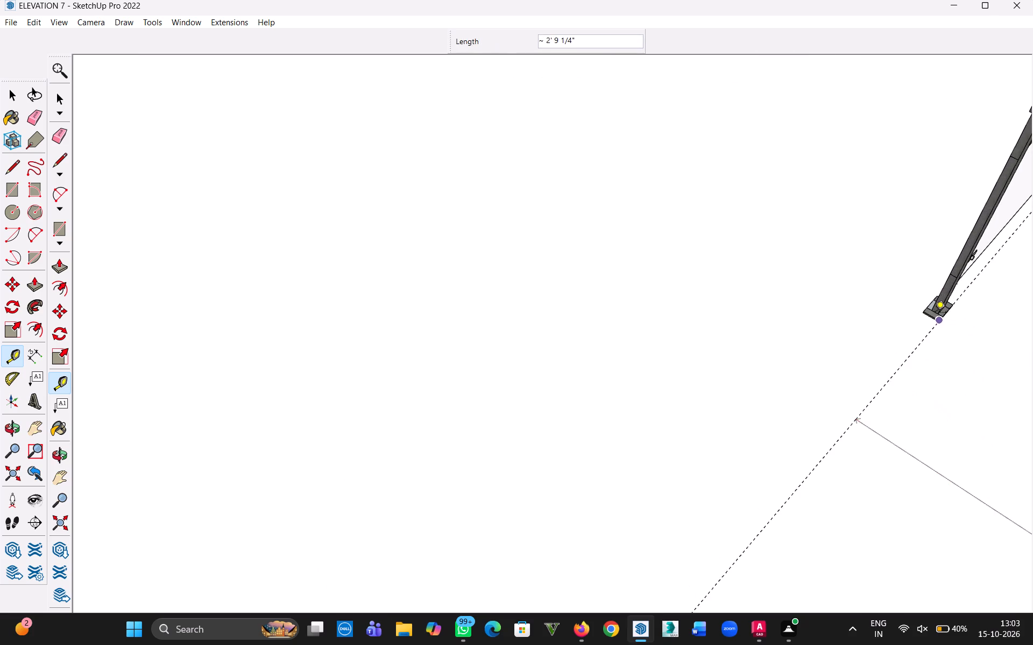
scroll(935, 313, up, 11)
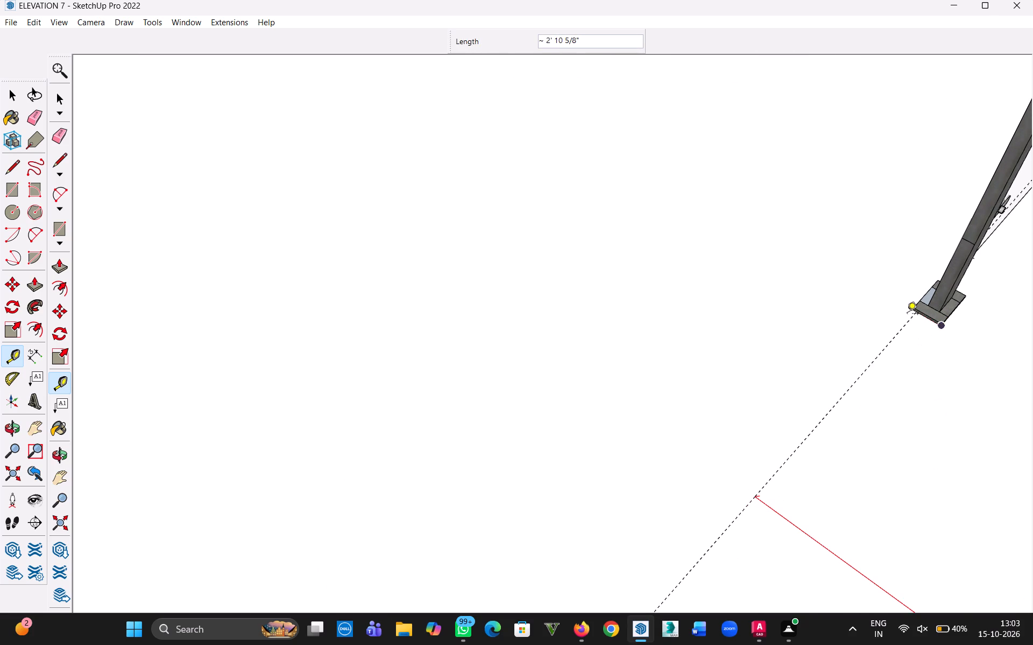
click(942, 331)
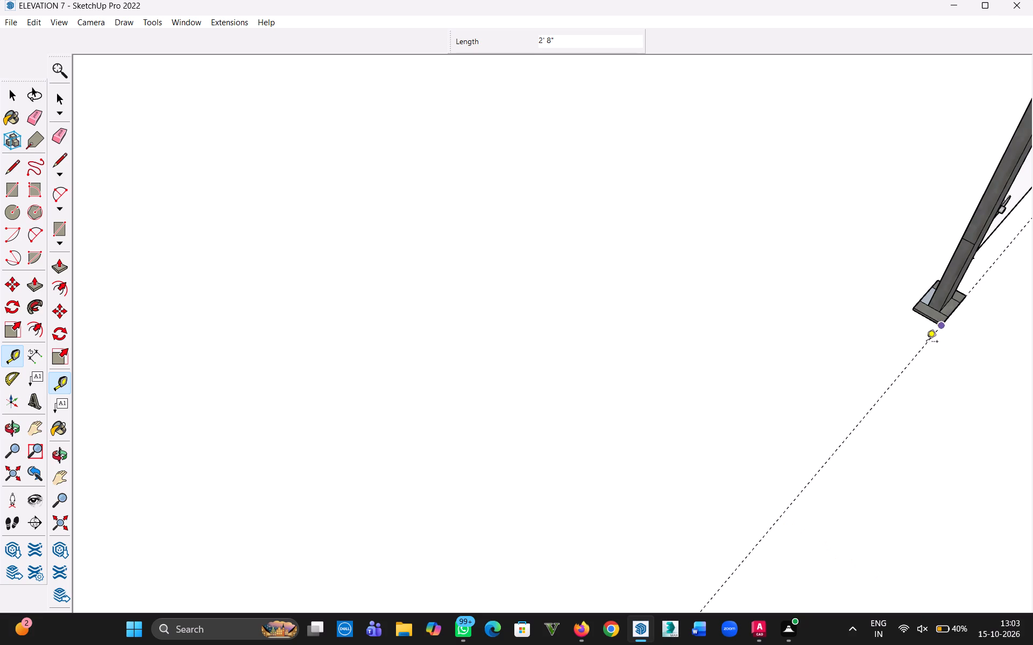
Place a parallel guide 4" inward from the guide at the railing's end-post base.
click(920, 352)
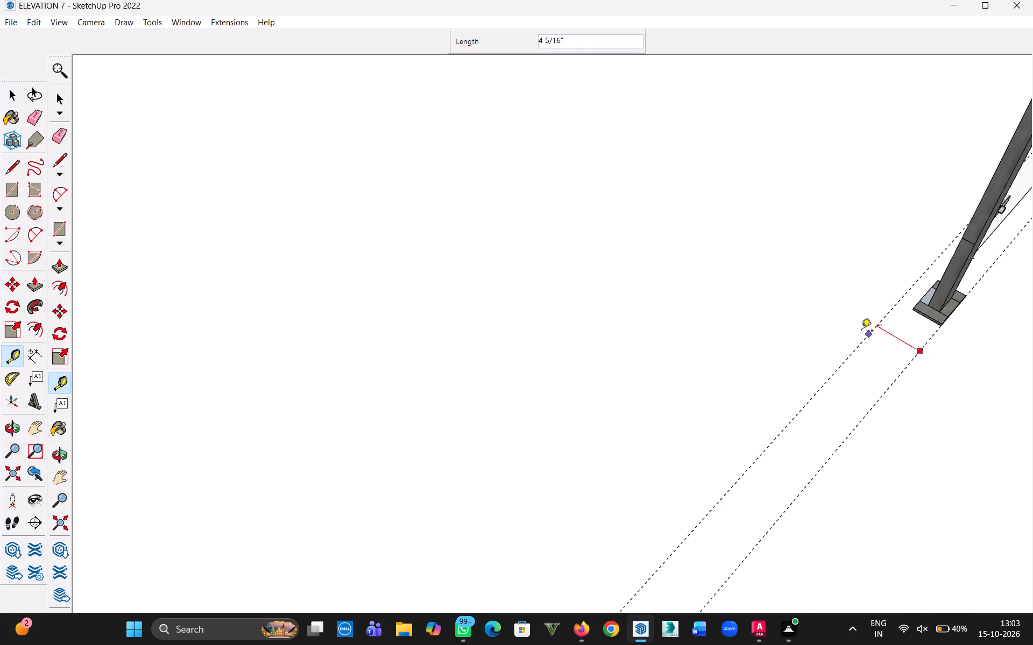
text(4")
key(Return)
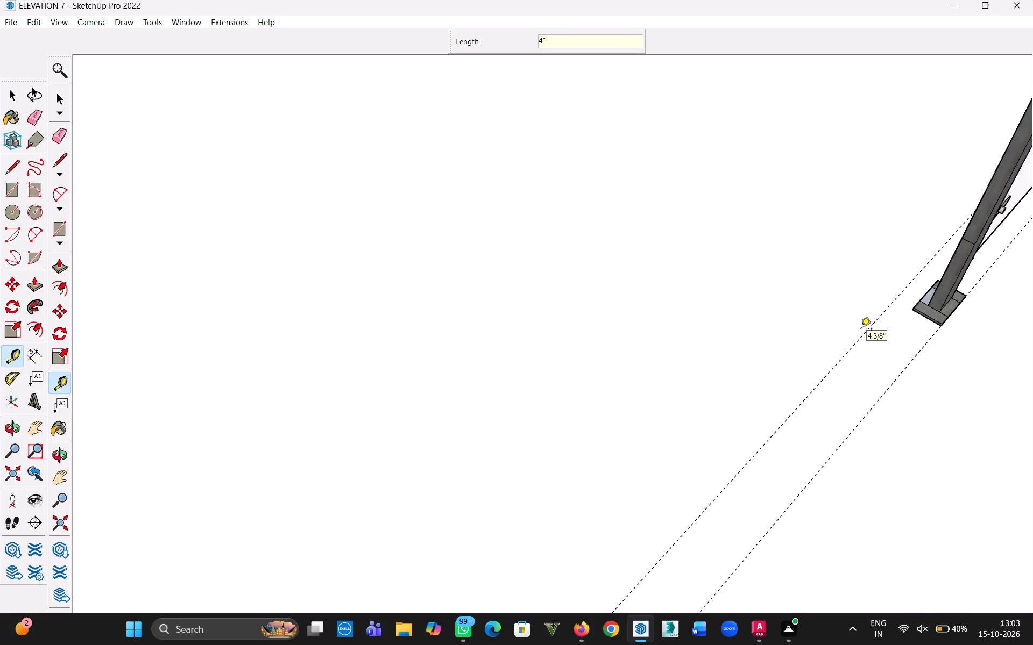
Draw a 4" by about 19' 11 3/4" rectangle between the parallel guides, from the railing's end-post base to the crossing guide.
click(9, 100)
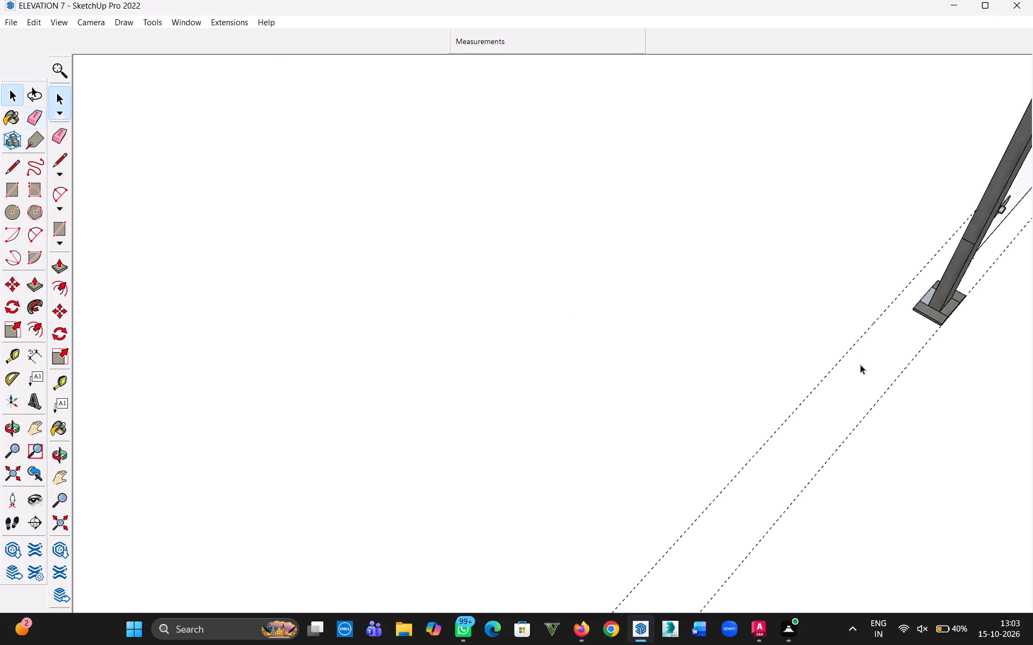
key(r)
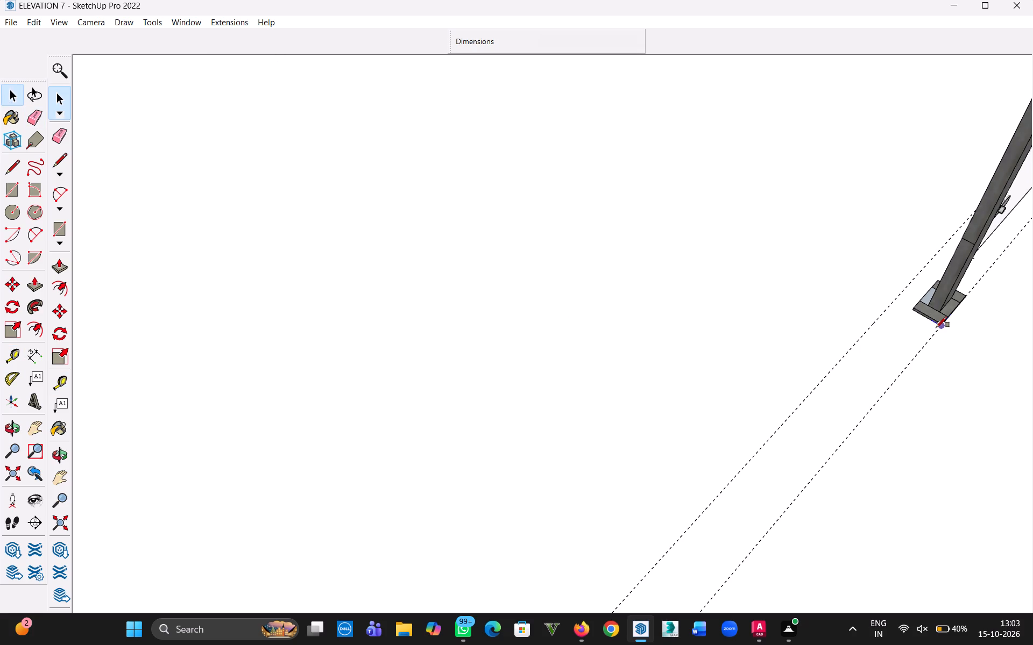
click(939, 330)
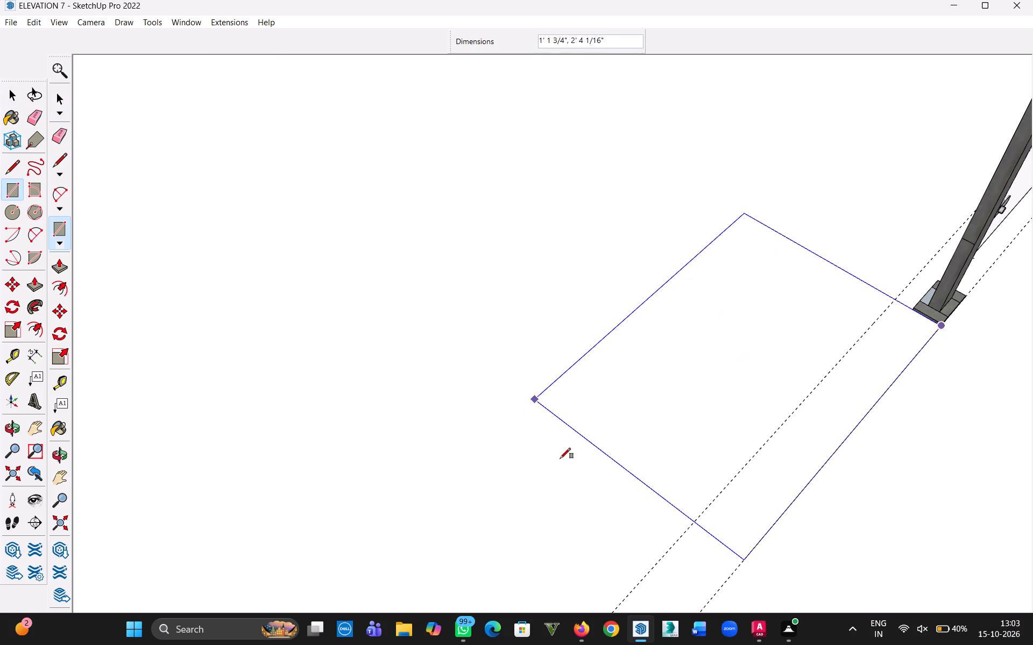
key(h)
drag(550, 458, 795, 166)
scroll(757, 346, down, 20)
scroll(757, 346, down, 7)
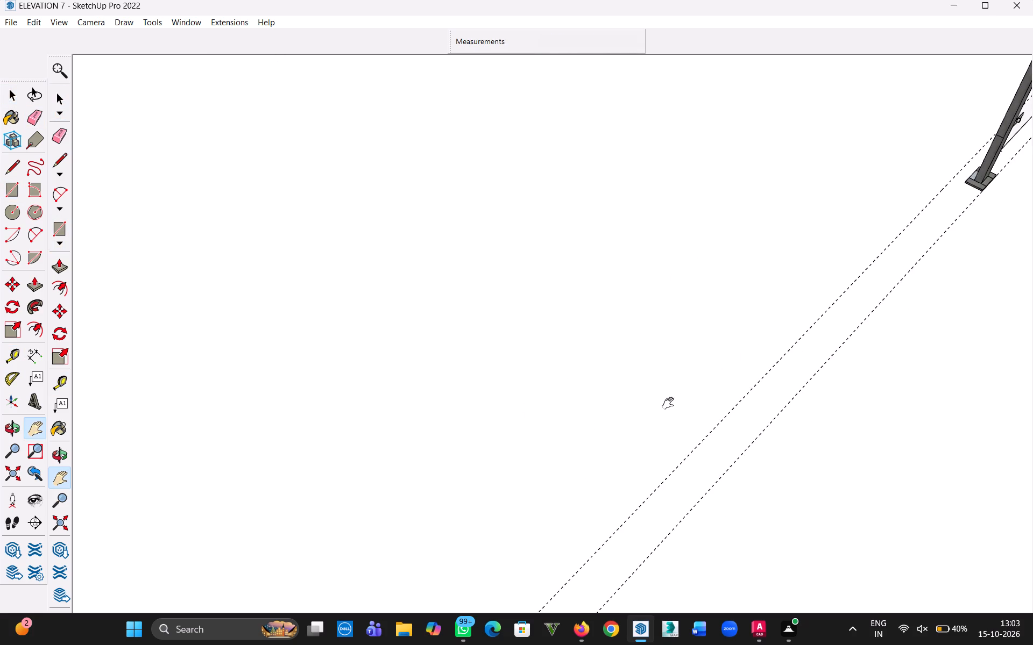
scroll(670, 404, down, 20)
scroll(670, 404, down, 13)
drag(474, 457, 690, 230)
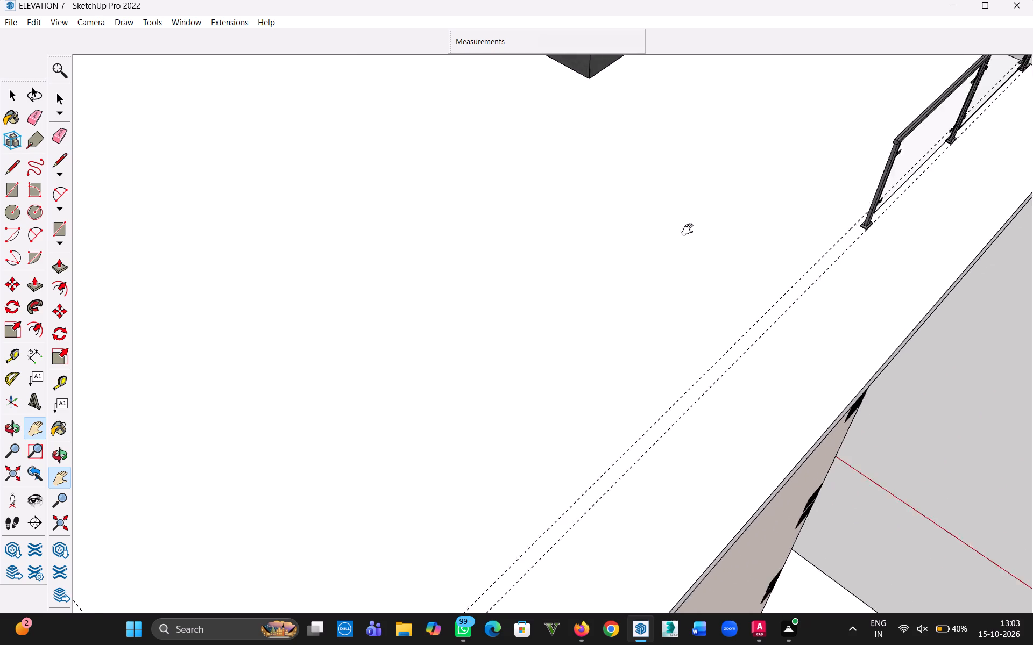
drag(690, 230, 839, 87)
drag(567, 413, 600, 367)
key(Escape)
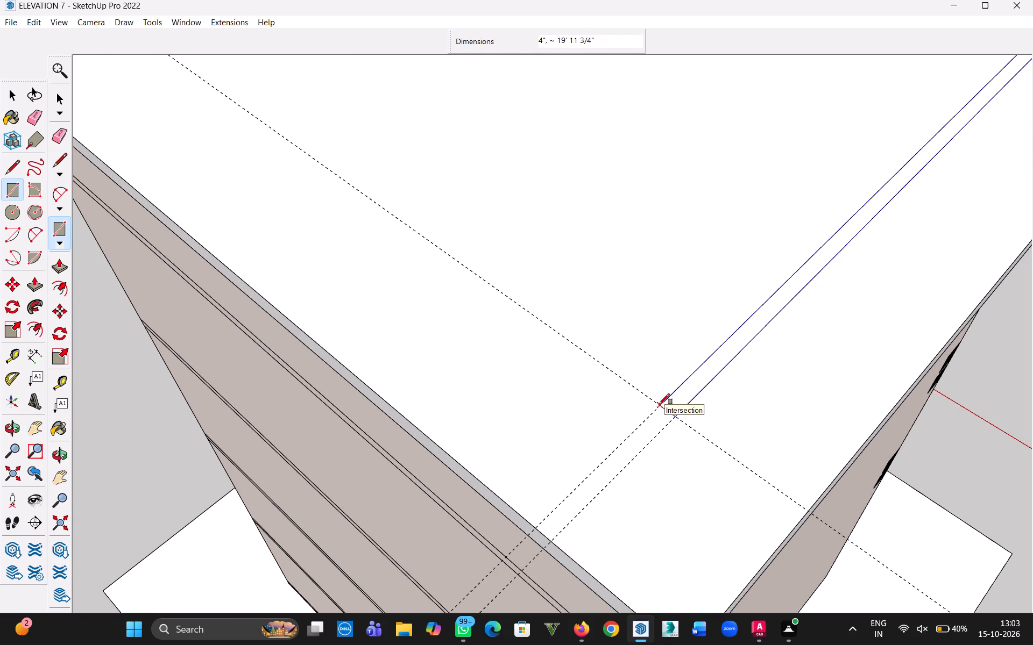
click(659, 404)
scroll(523, 388, down, 20)
scroll(523, 388, down, 6)
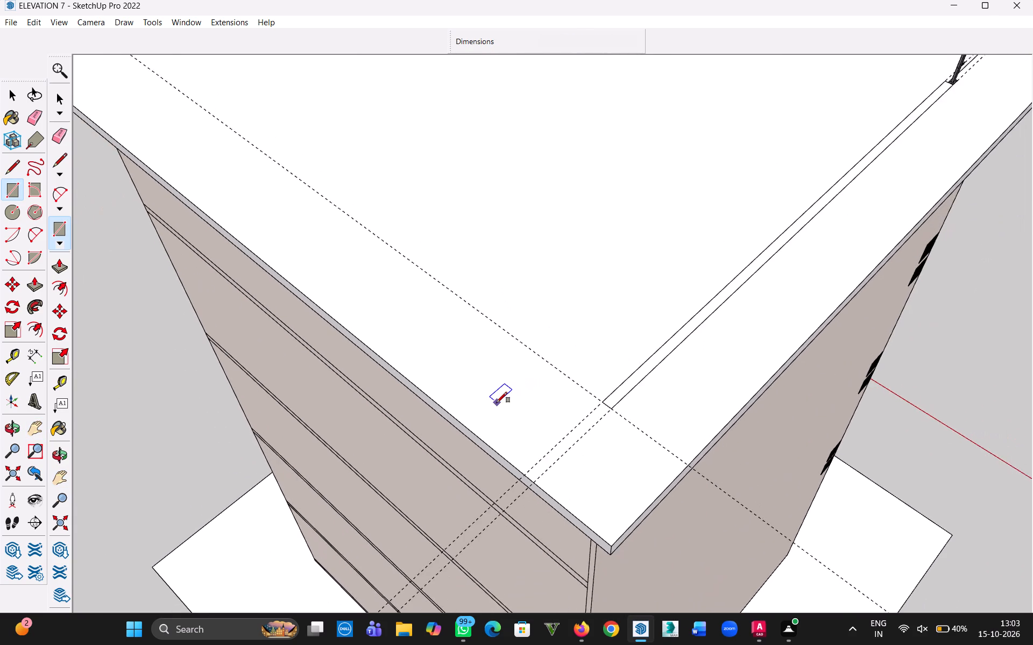
scroll(497, 403, down, 6)
click(12, 100)
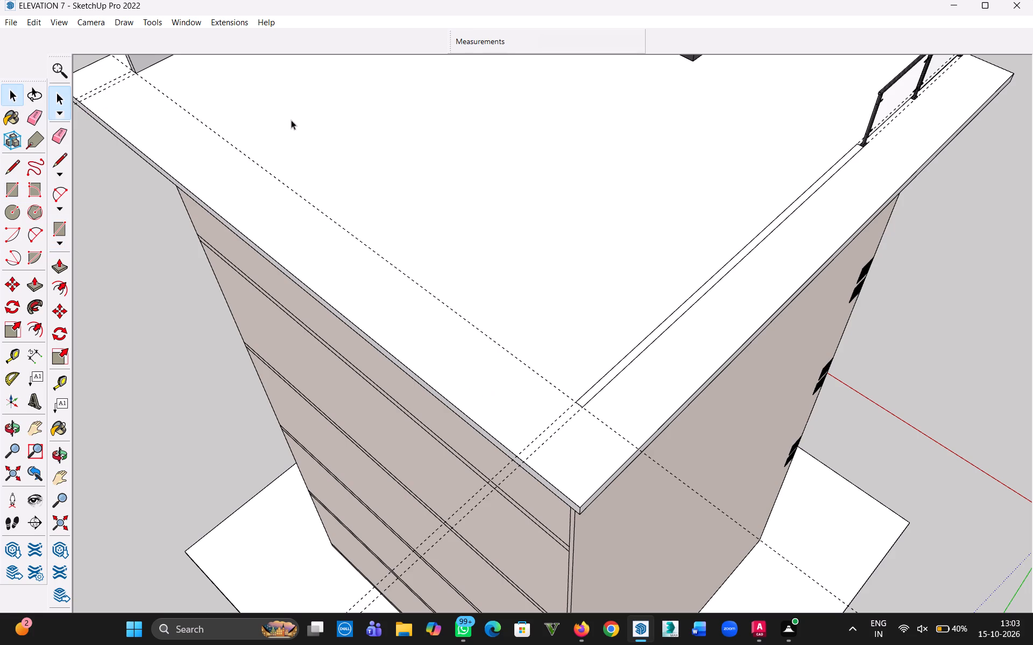
Place a guide on the existing parapet's inner face, 4" in from its free end's vertical edge.
key(h)
drag(300, 137, 535, 524)
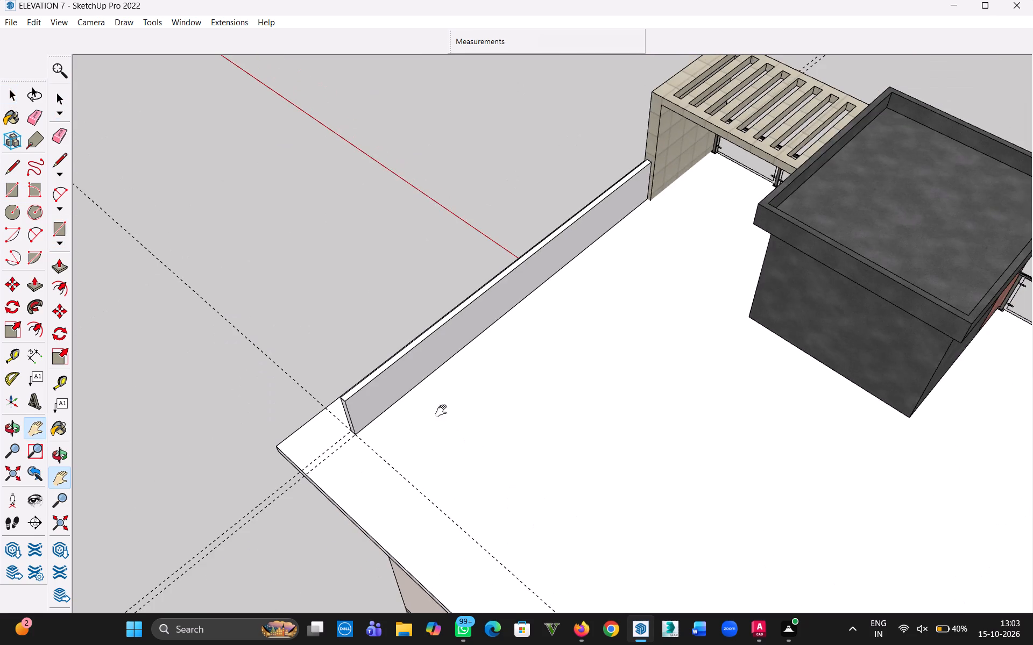
middle_drag(443, 411, 365, 374)
scroll(356, 376, up, 20)
scroll(356, 376, up, 2)
key(t)
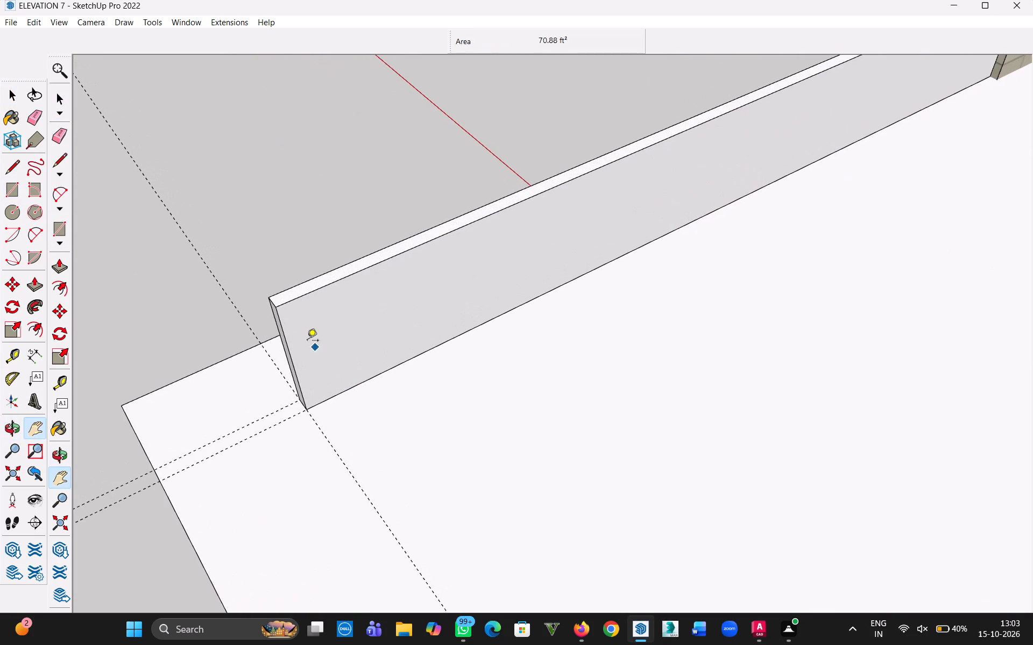
click(287, 342)
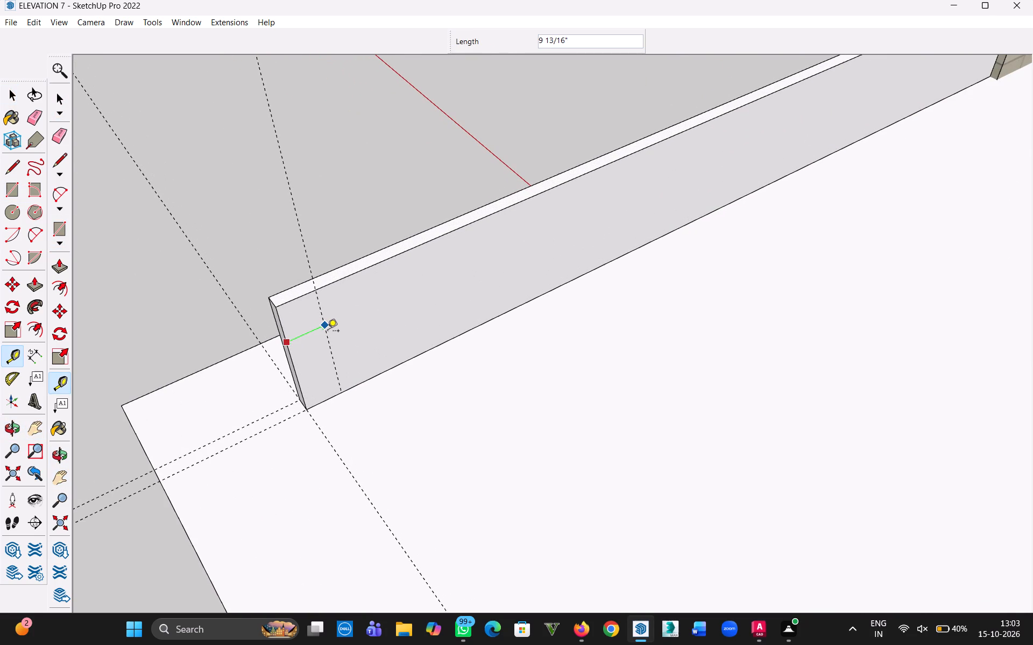
text(4")
key(Return)
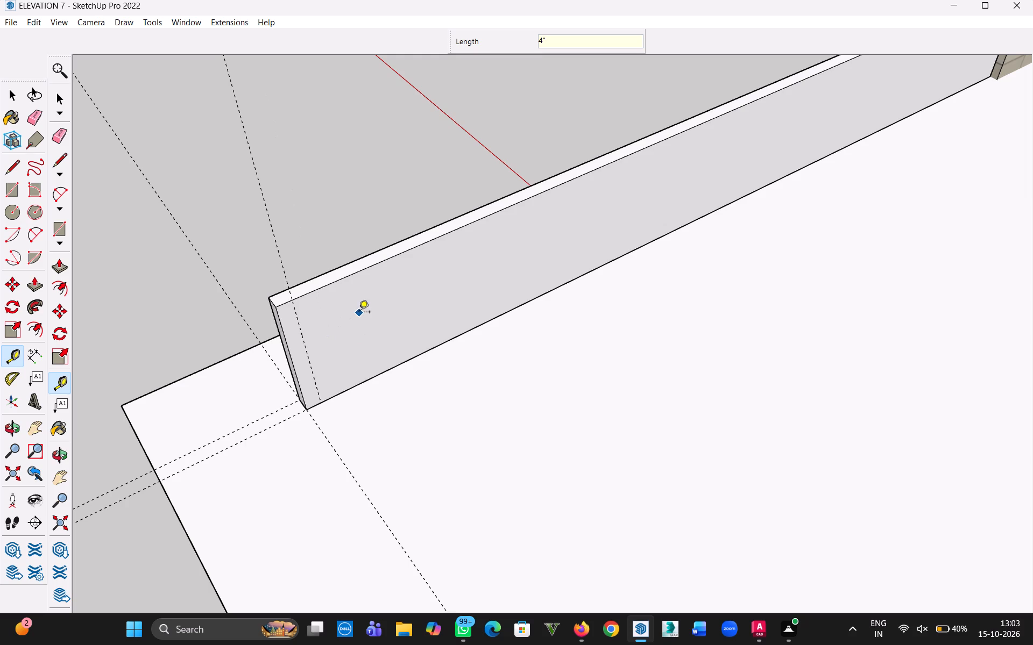
Draw a line down the parapet's inner face along the 4" guide, from its top edge to its base.
key(l)
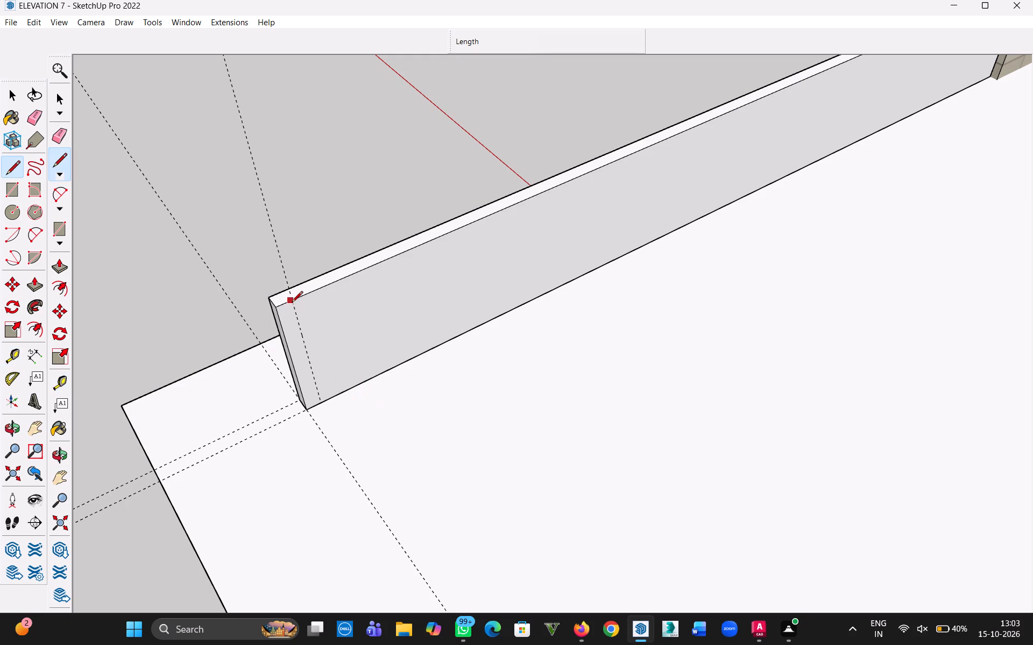
scroll(293, 318, up, 11)
click(293, 296)
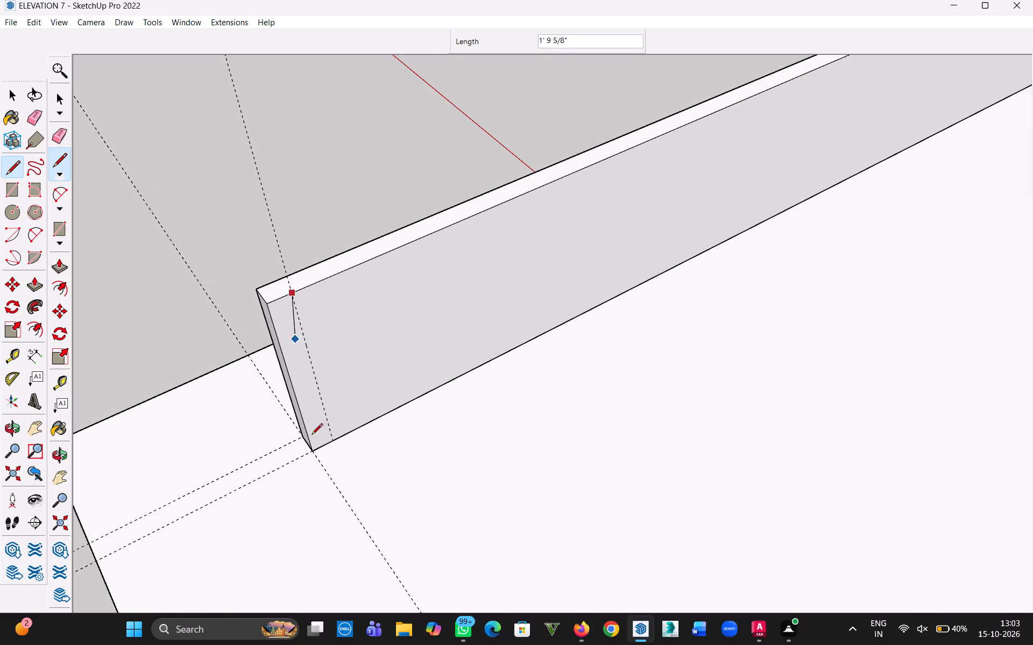
click(330, 440)
scroll(332, 383, down, 4)
Push/Pull the 4" end strip about 29' 11" across the roof until it meets the inner edge of the narrow rectangle.
key(p)
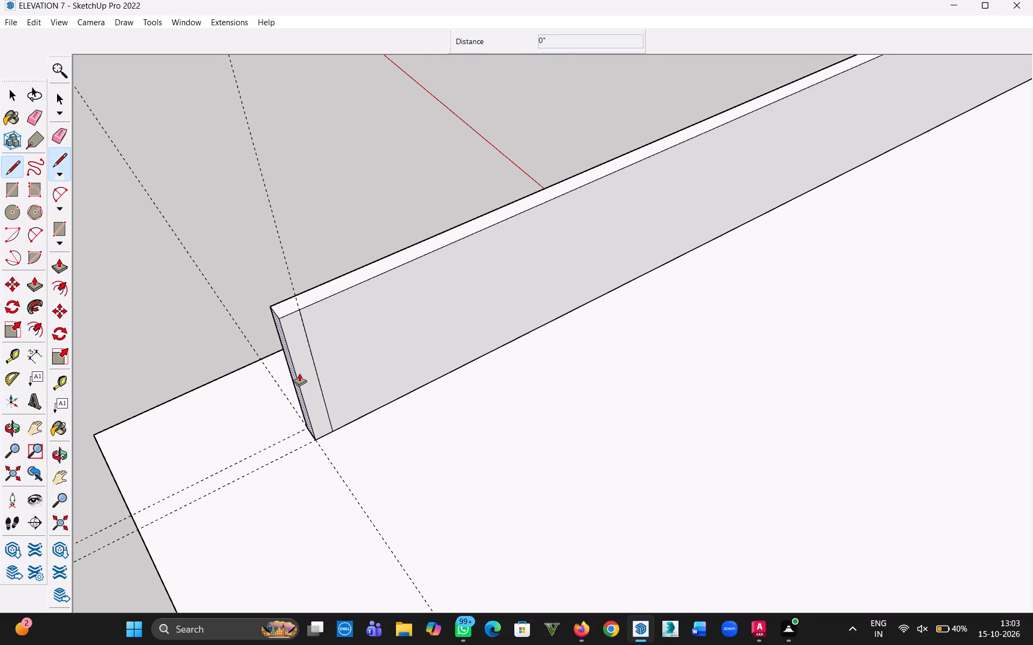
click(302, 369)
scroll(519, 576, down, 4)
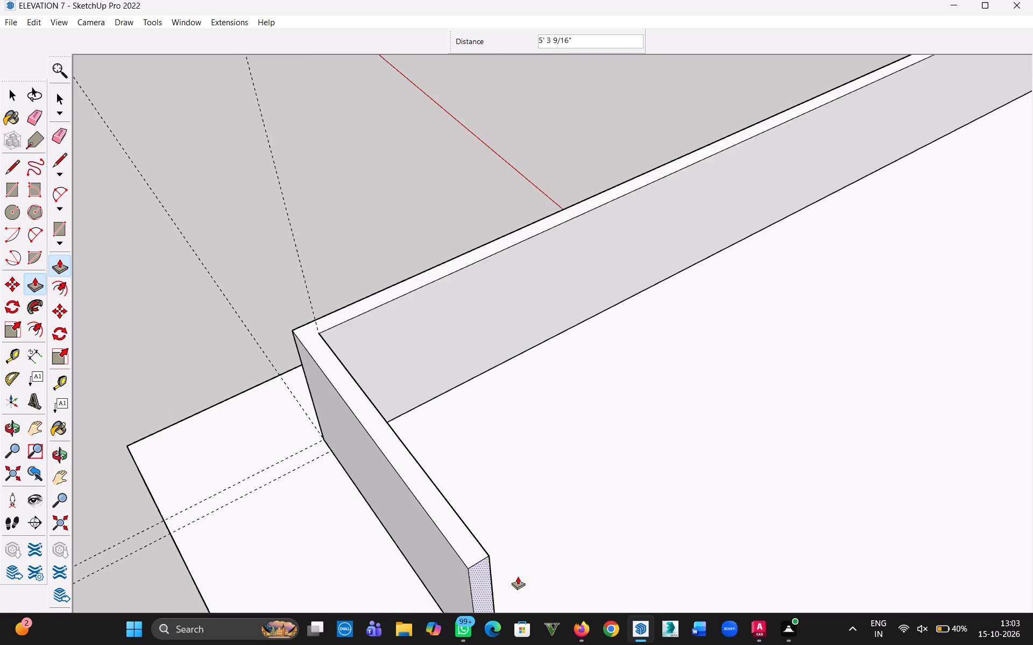
key(h)
drag(499, 571, 224, 228)
scroll(296, 325, down, 20)
scroll(296, 325, down, 7)
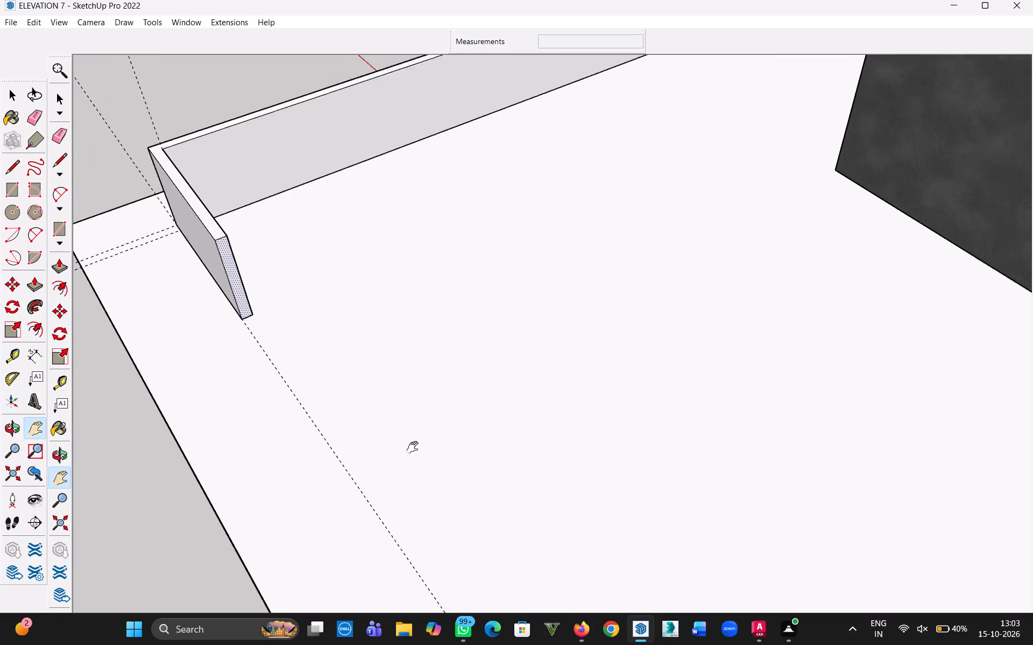
scroll(415, 448, down, 6)
key(h)
drag(466, 496, 257, 156)
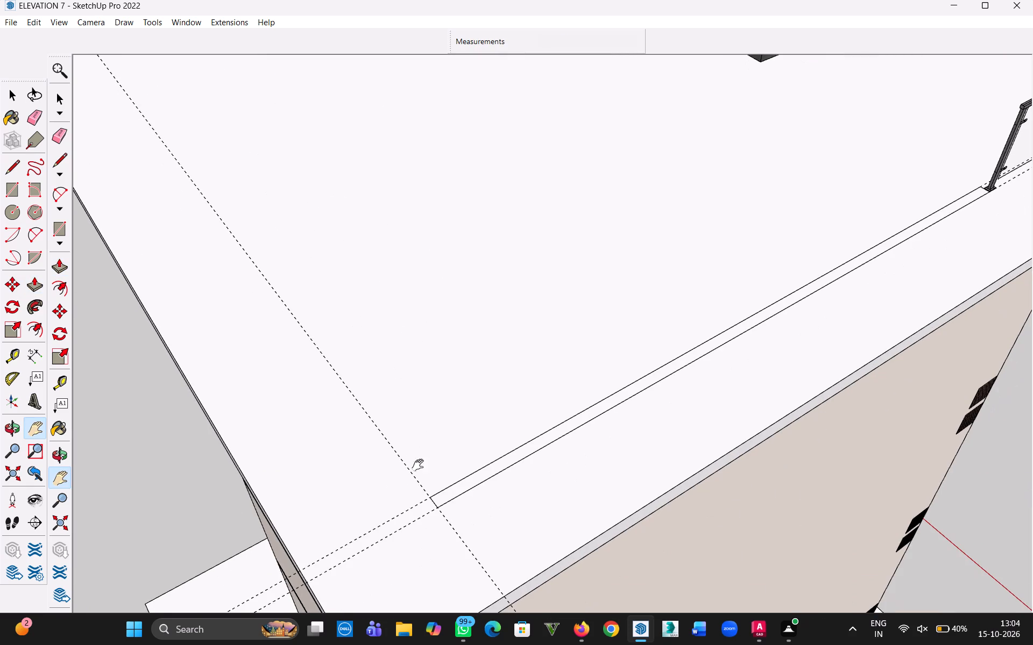
key(Escape)
scroll(434, 499, up, 12)
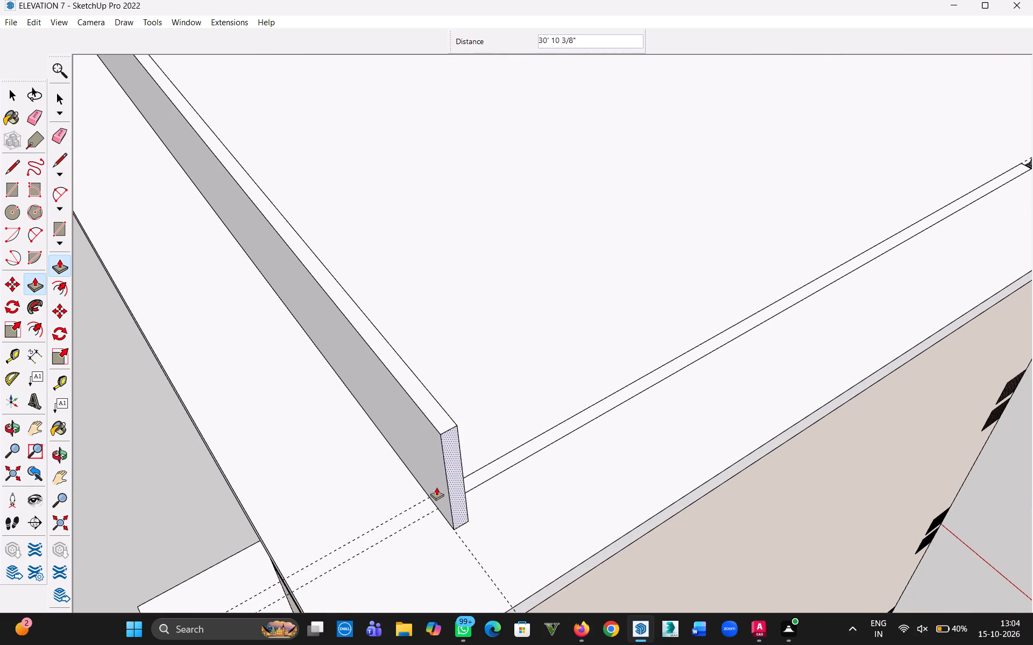
scroll(436, 487, up, 20)
scroll(436, 487, up, 15)
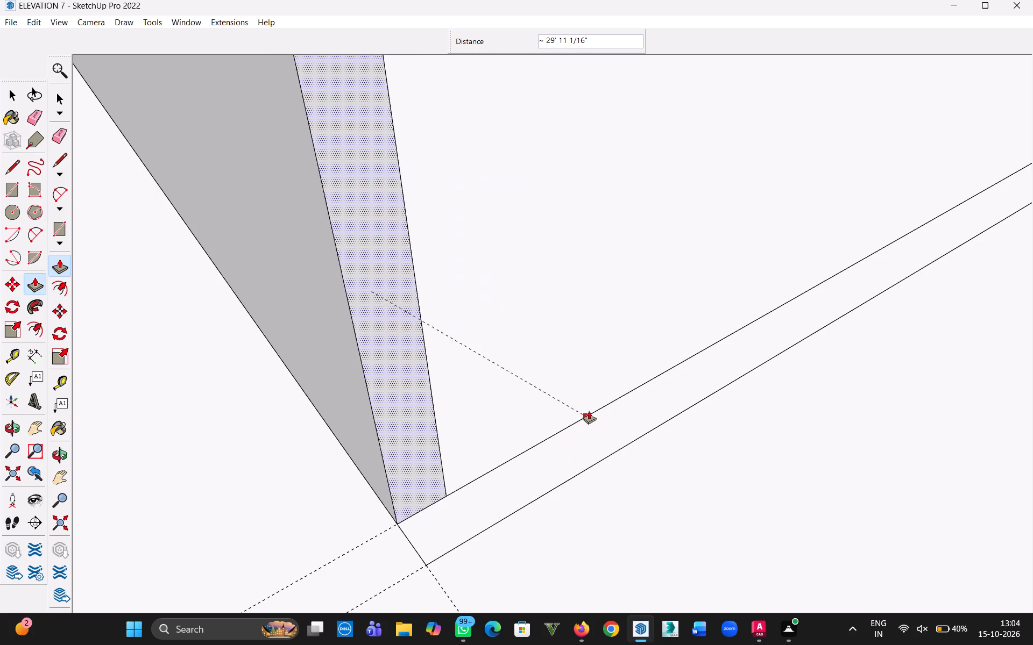
click(589, 411)
Push/Pull the narrow rectangle up 3' to align with the top of the adjoining parapet wall.
click(580, 443)
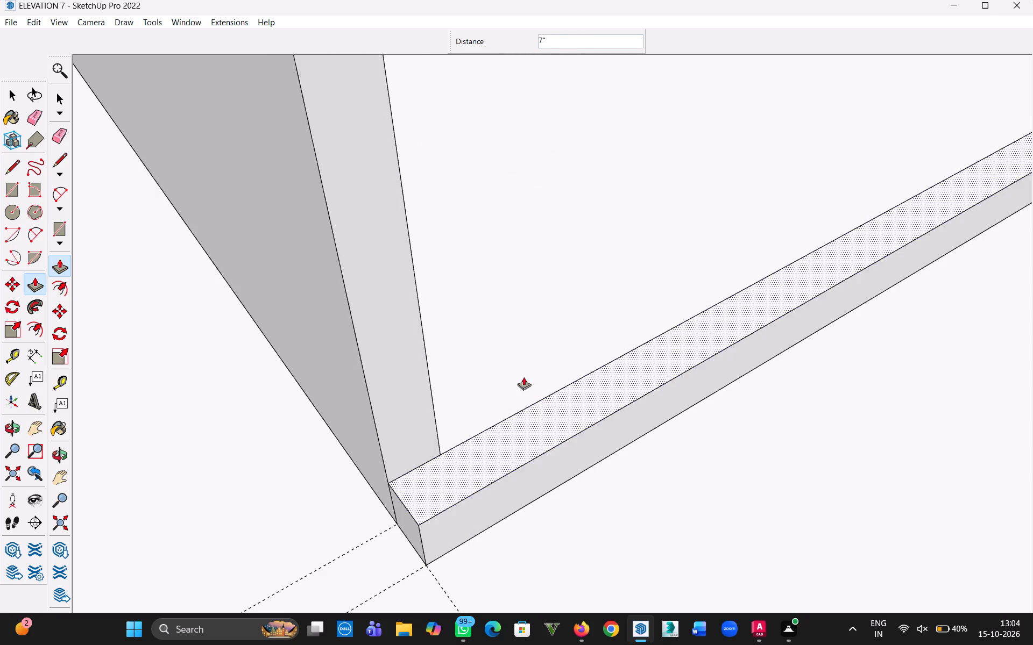
scroll(498, 328, down, 10)
click(397, 140)
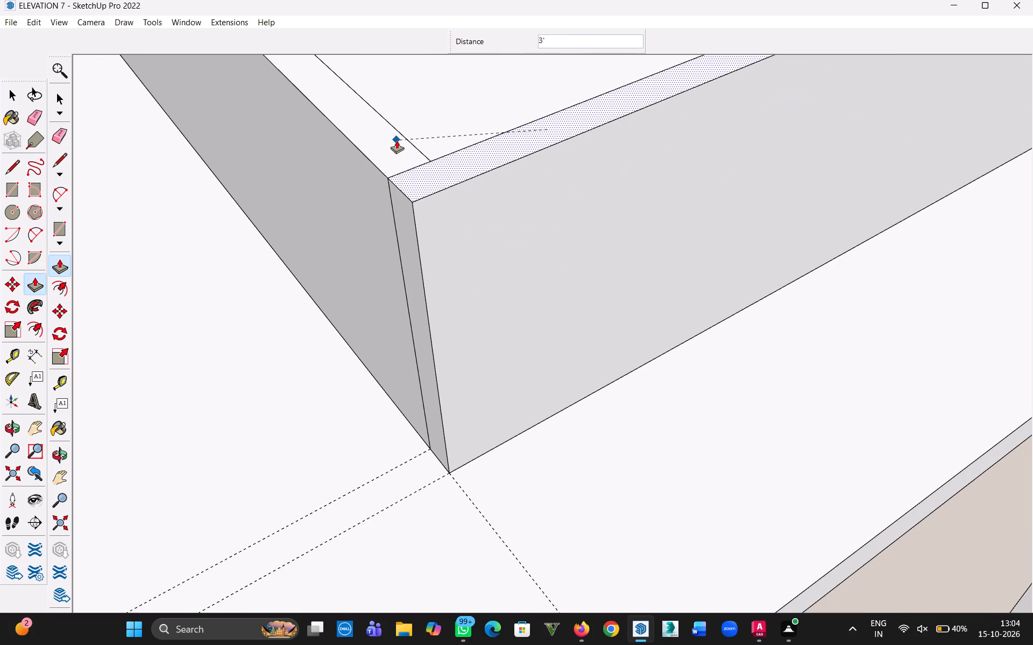
Delete the leftover vertical seam and top seam edges at the corner where the two parapet walls meet.
click(16, 94)
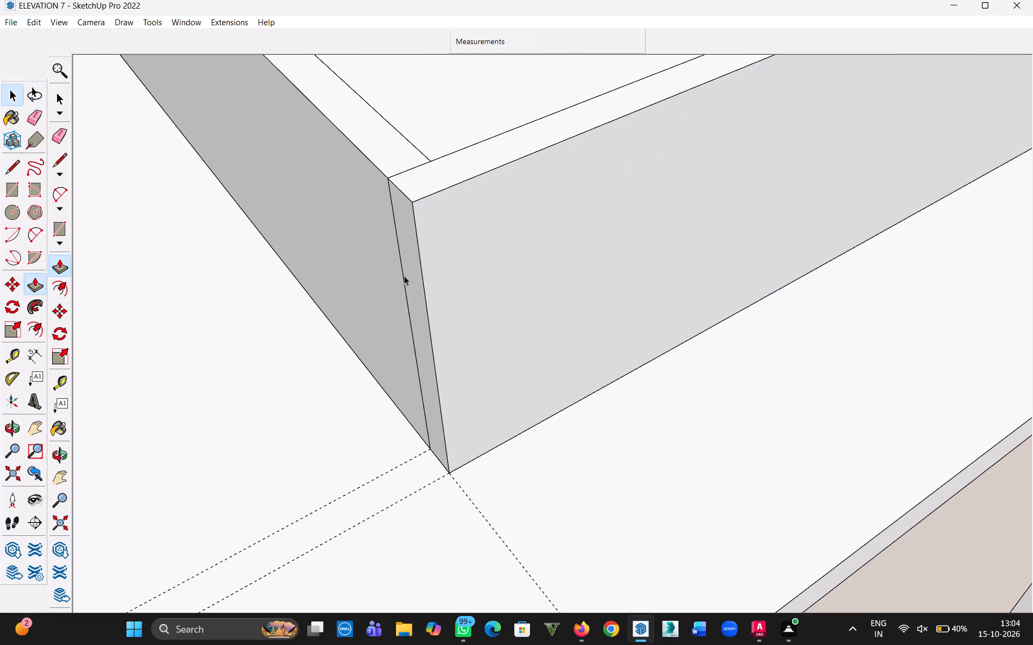
click(404, 276)
key(Delete)
click(407, 171)
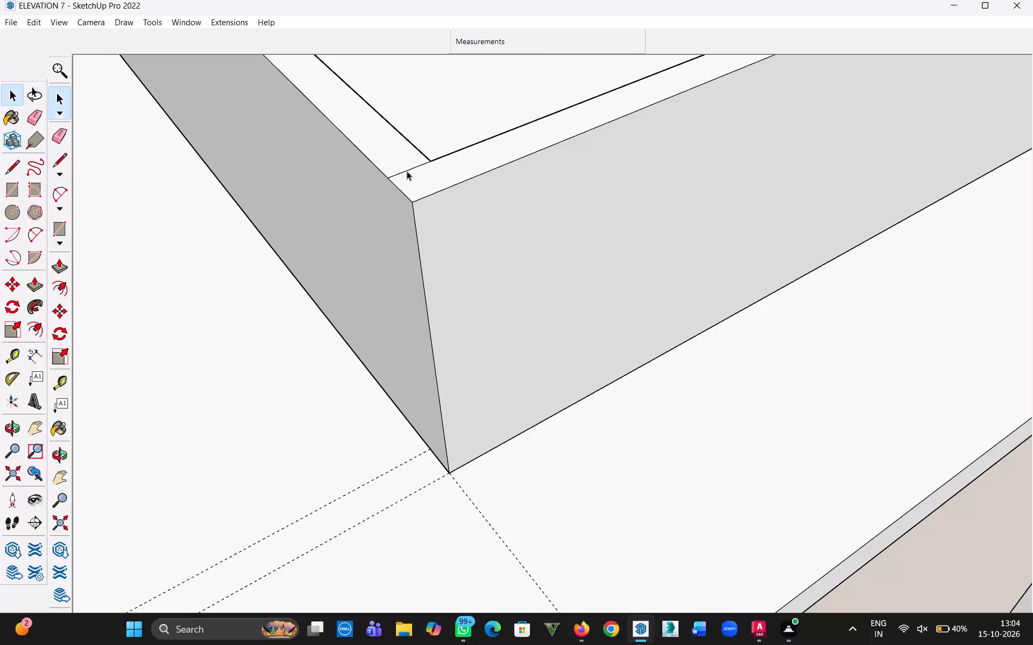
key(Delete)
Select all connected geometry of the parapet walls and make it a group.
middle_drag(439, 176, 48, 414)
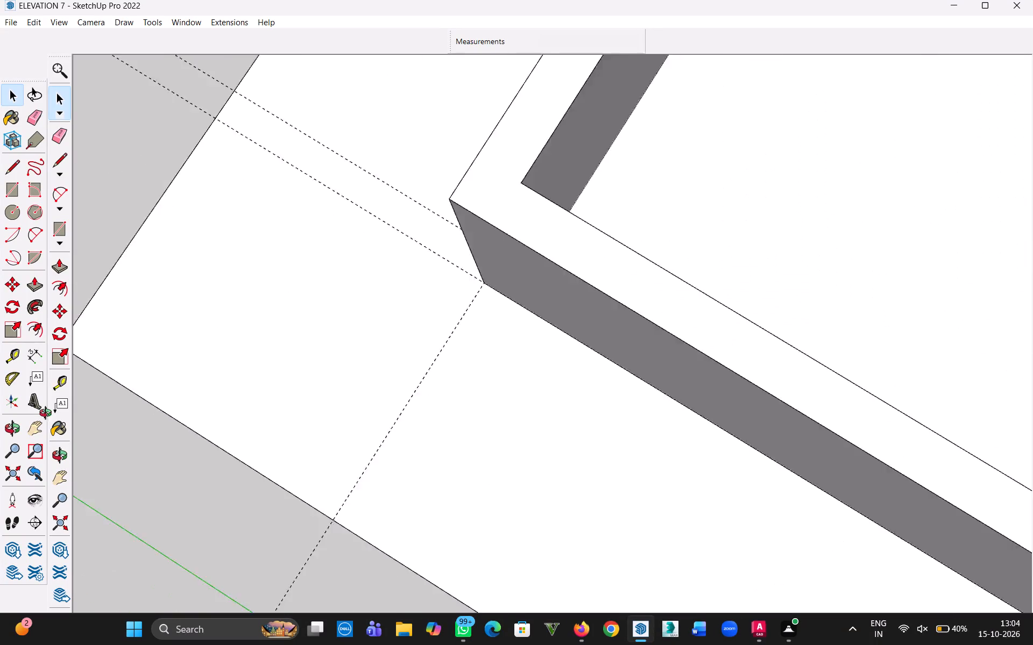
middle_drag(48, 414, 0, 360)
middle_drag(632, 338, 732, 234)
triple_click(663, 284)
click(663, 284)
right_click(663, 284)
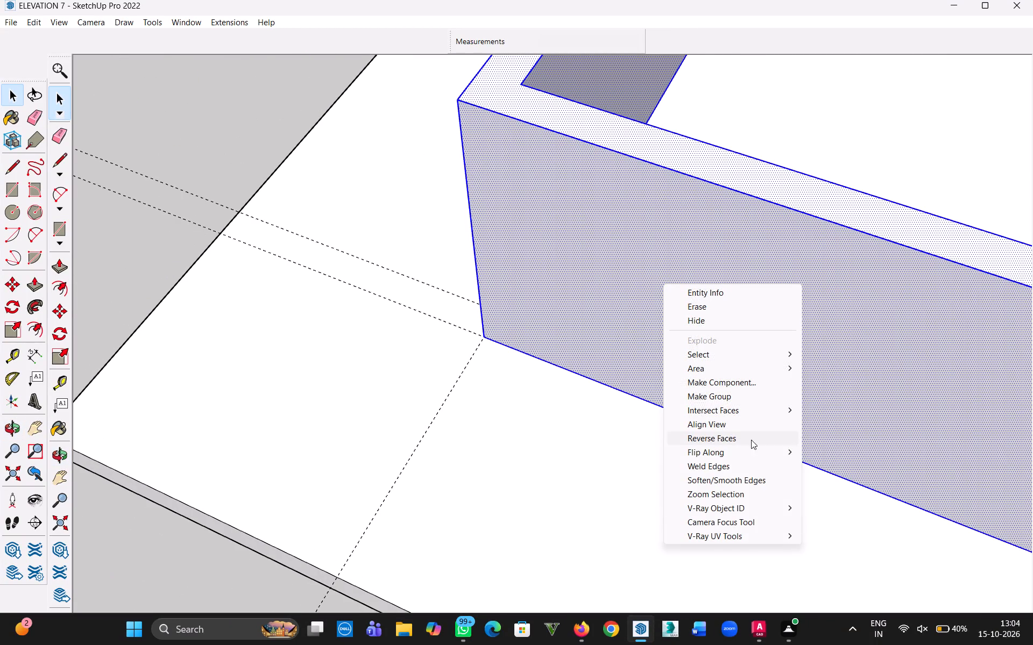
click(742, 395)
scroll(744, 343, down, 20)
scroll(744, 343, down, 5)
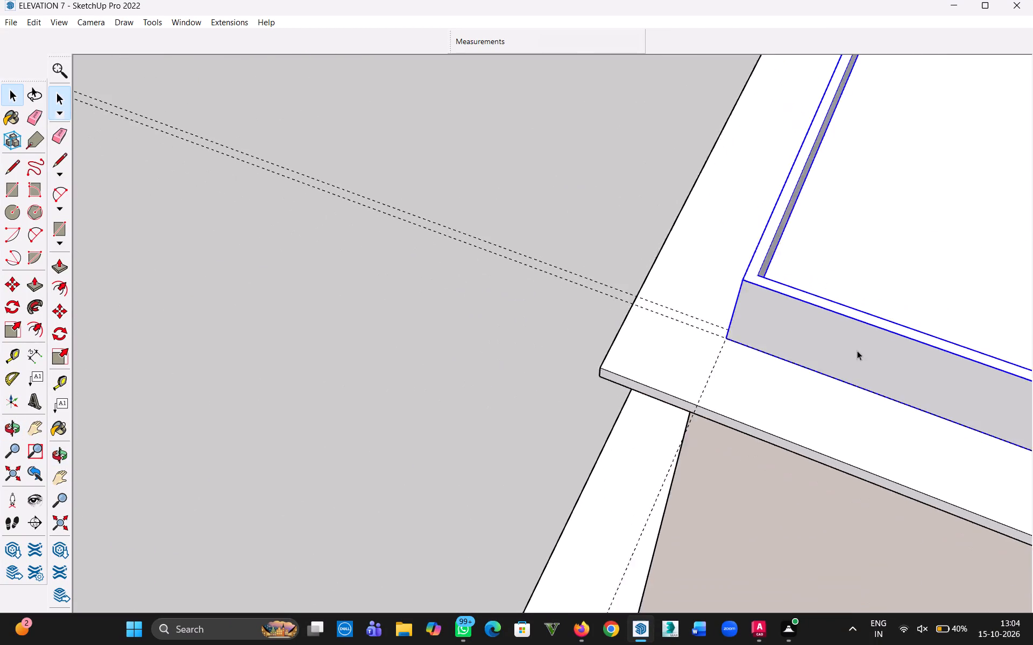
scroll(857, 350, down, 14)
Delete all guides from the model and clear the selection.
click(26, 24)
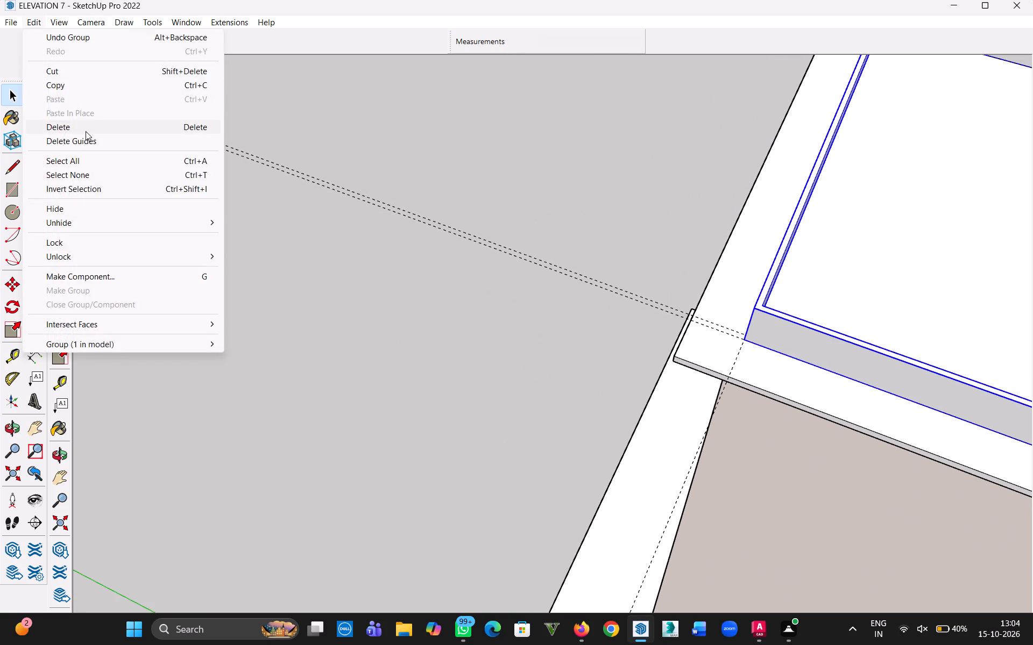
click(89, 141)
click(555, 199)
Sample the 0009_Linen material from the building's side wall and paint the parapet group with it.
scroll(576, 237, down, 13)
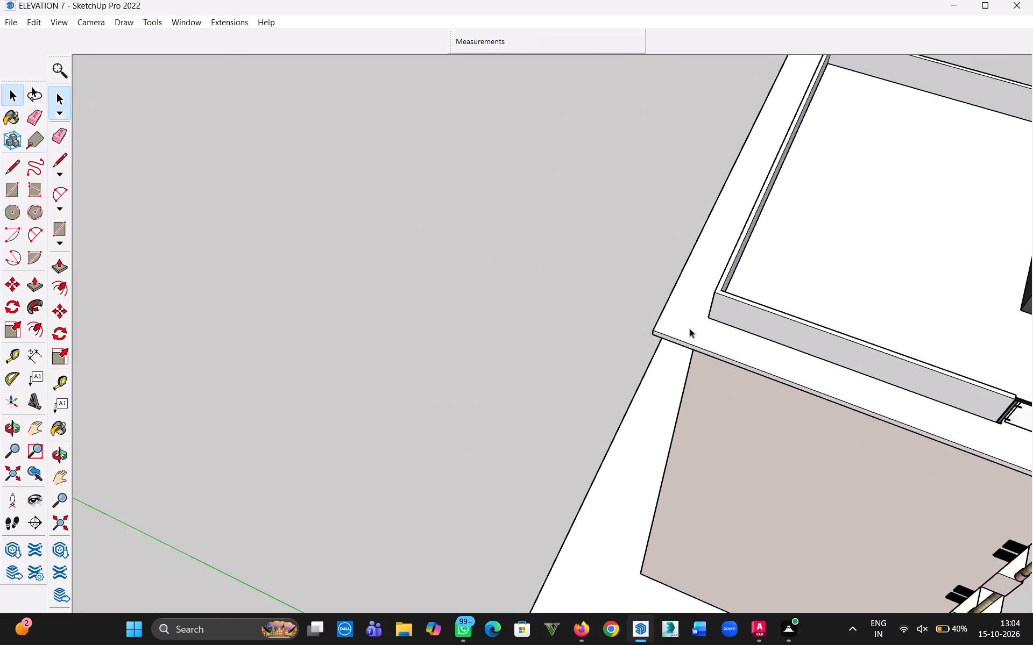
middle_drag(734, 359, 607, 213)
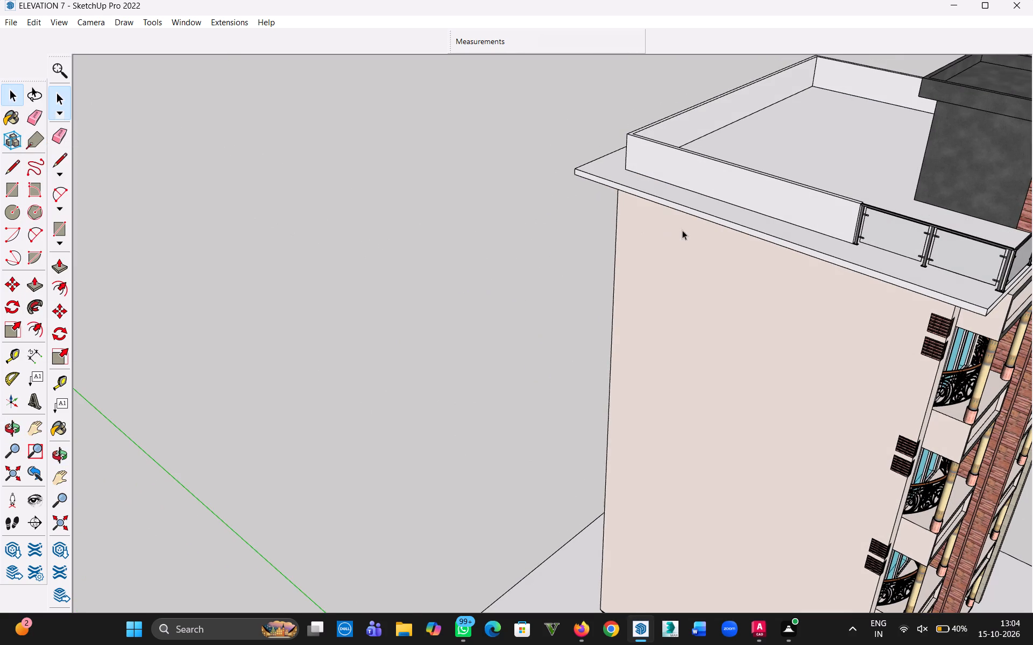
key(b)
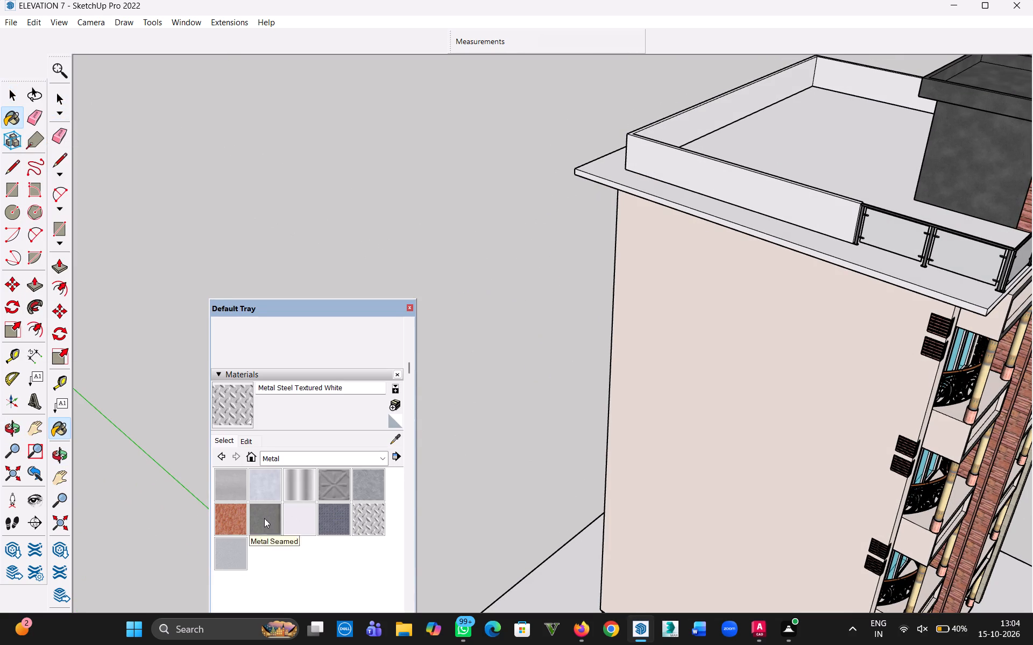
click(396, 438)
click(727, 355)
click(783, 195)
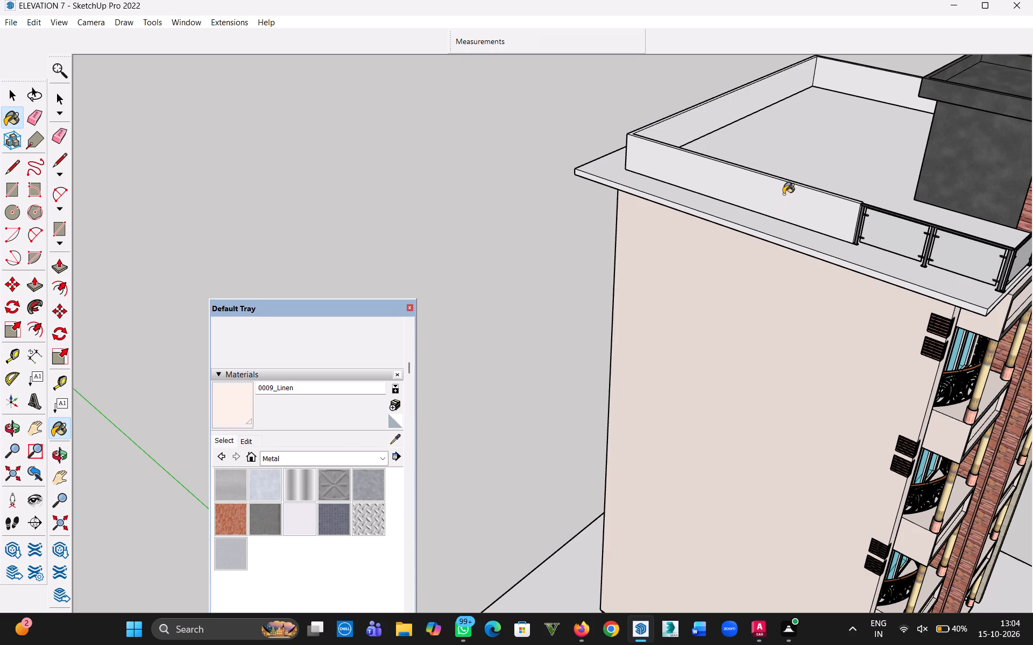
click(13, 96)
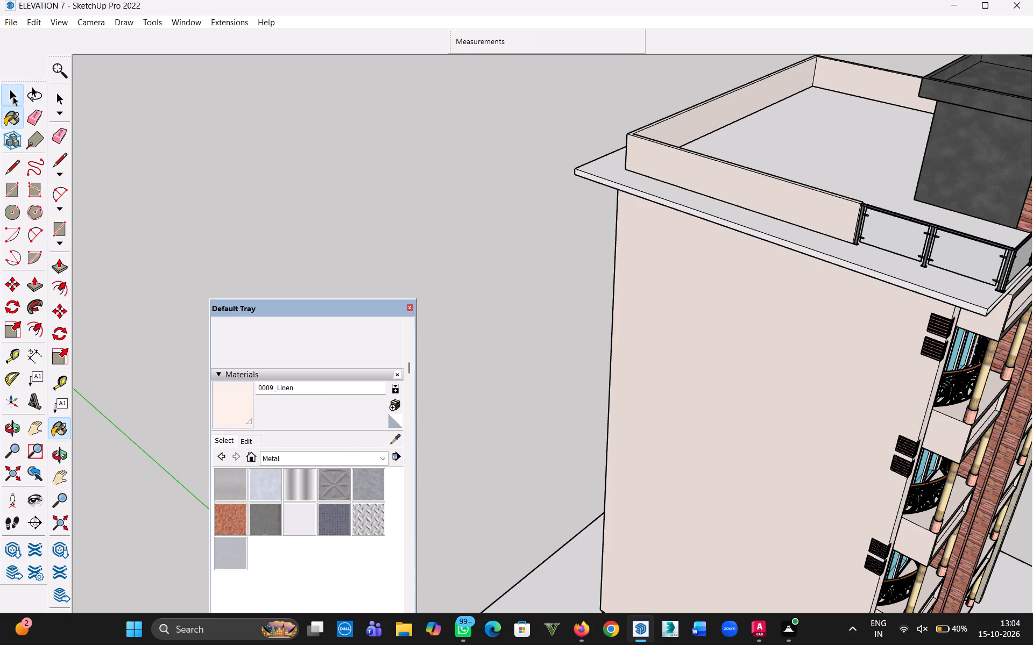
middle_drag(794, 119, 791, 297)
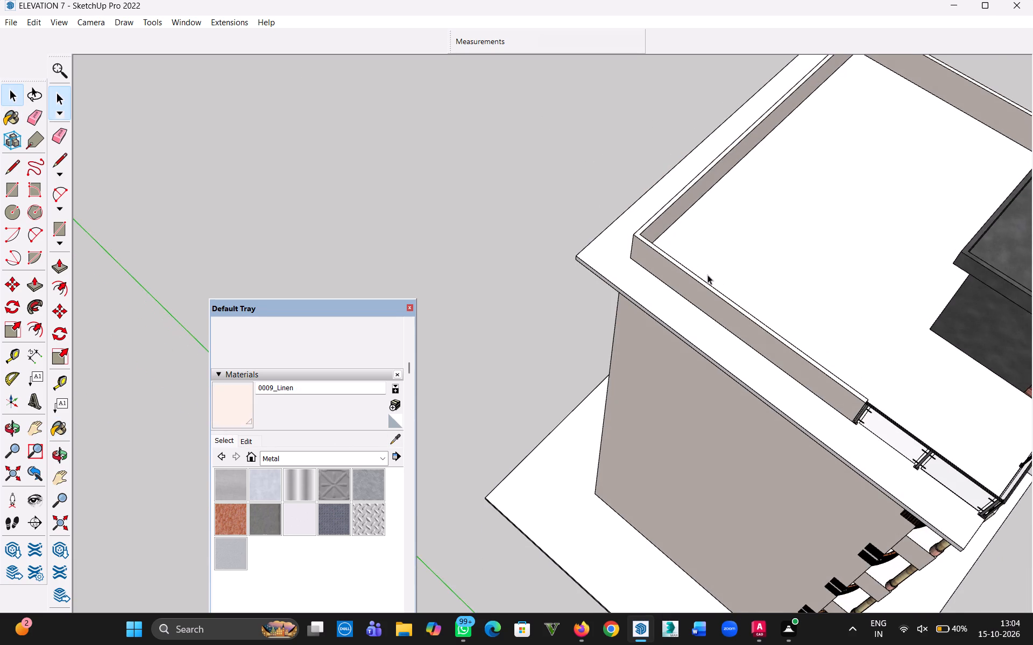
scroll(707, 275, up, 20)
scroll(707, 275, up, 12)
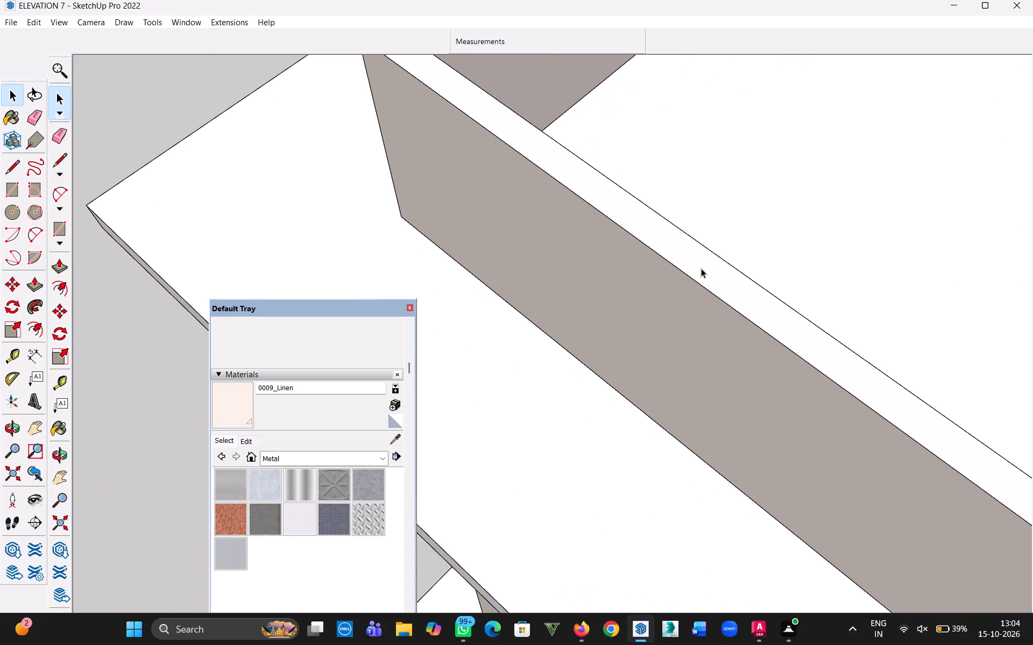
Open the parapet group, paint its top face with the Metal Seamed material, and exit the group.
triple_click(702, 268)
click(702, 268)
scroll(703, 280, down, 2)
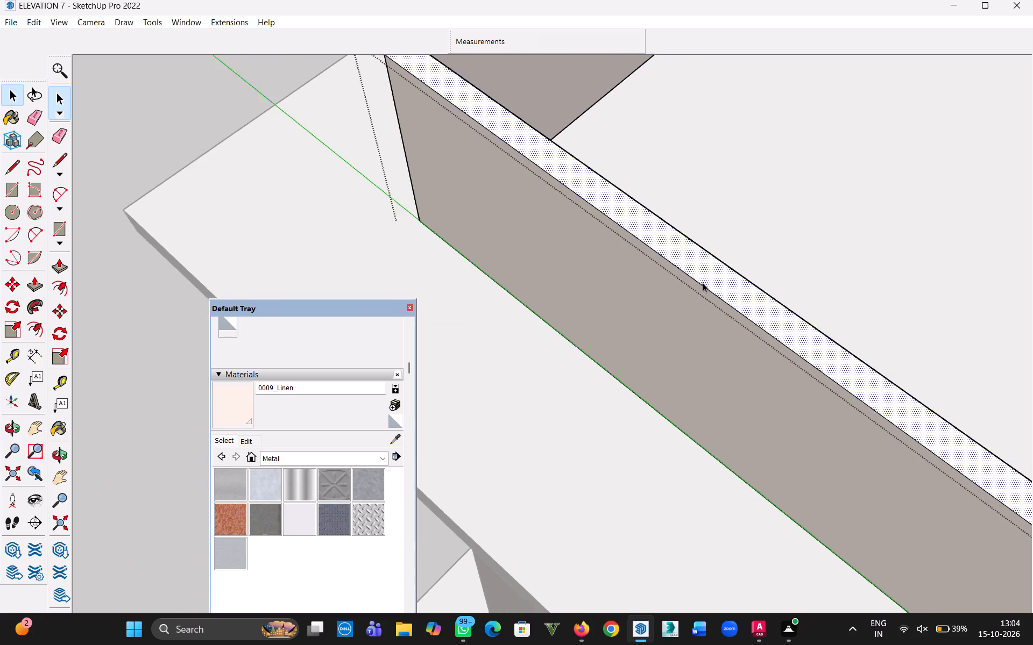
scroll(703, 283, down, 15)
key(b)
scroll(728, 295, down, 5)
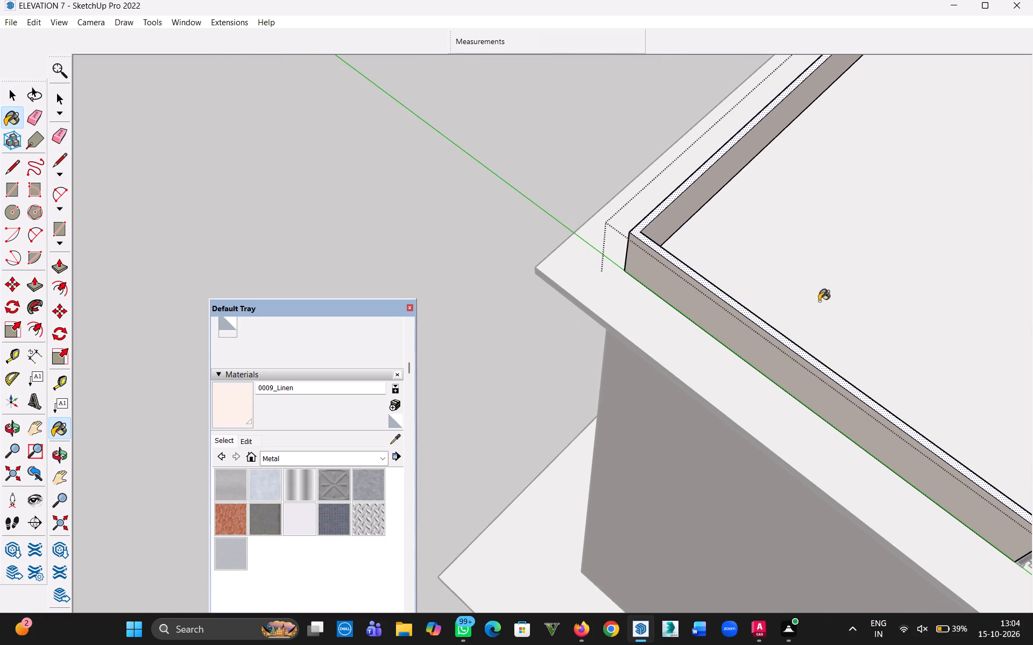
click(265, 512)
click(843, 383)
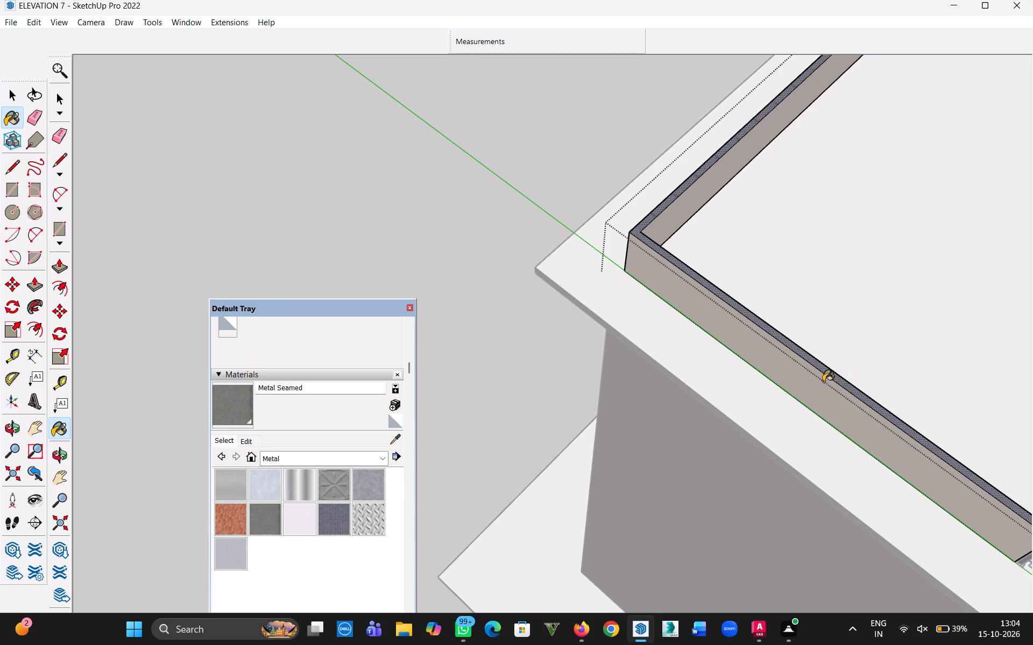
click(15, 97)
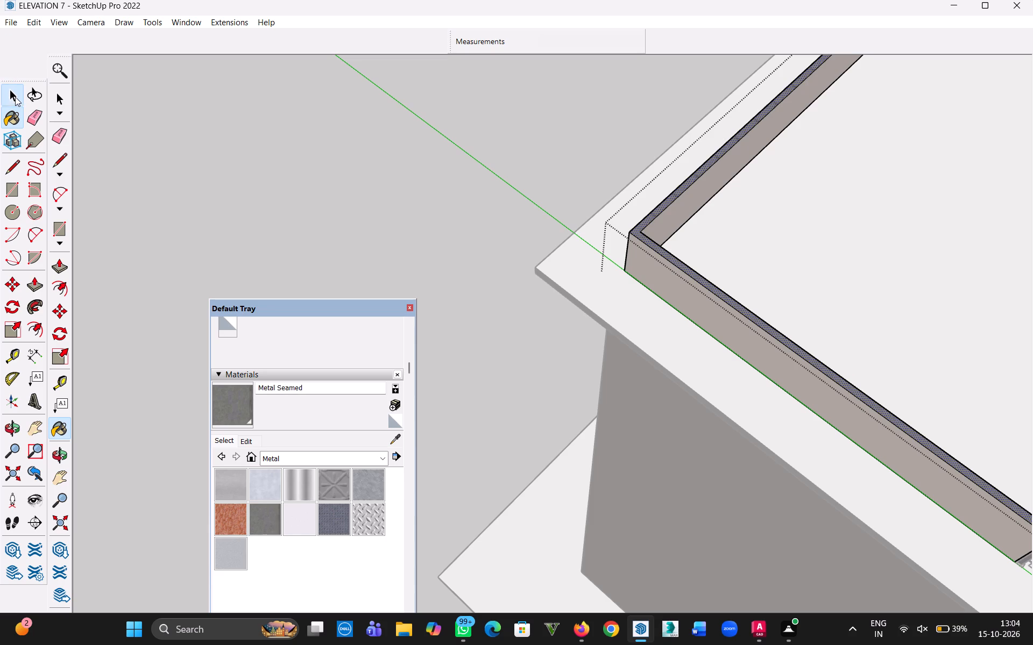
click(283, 115)
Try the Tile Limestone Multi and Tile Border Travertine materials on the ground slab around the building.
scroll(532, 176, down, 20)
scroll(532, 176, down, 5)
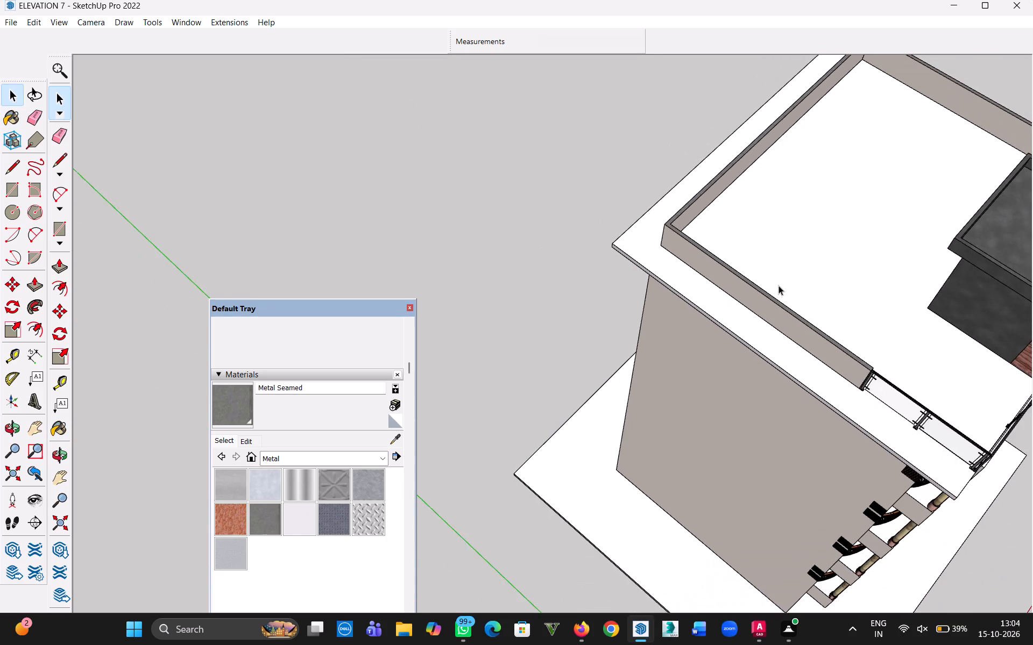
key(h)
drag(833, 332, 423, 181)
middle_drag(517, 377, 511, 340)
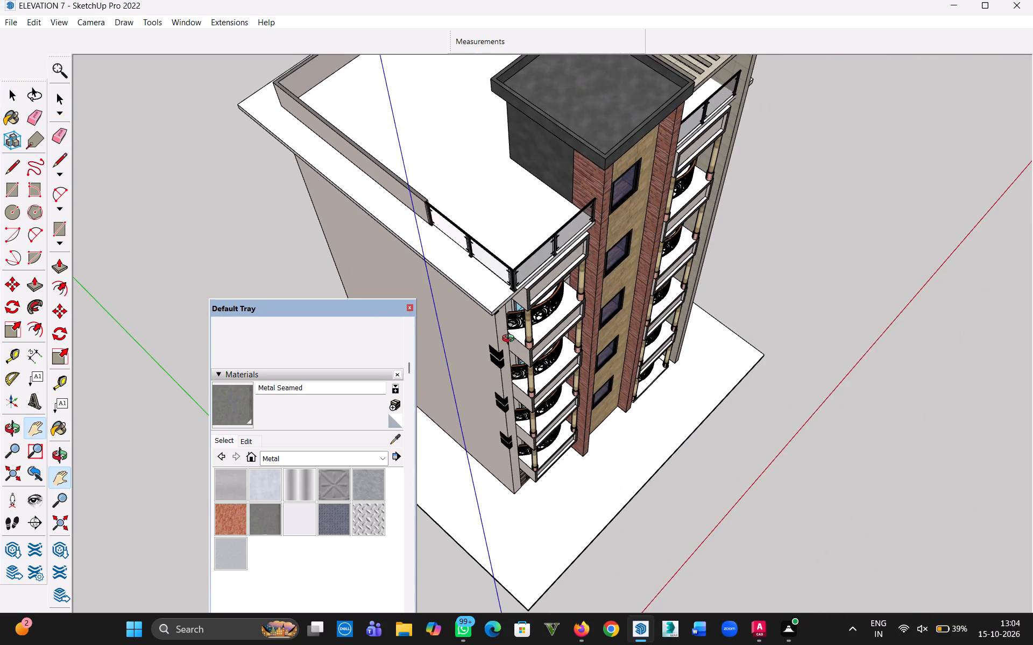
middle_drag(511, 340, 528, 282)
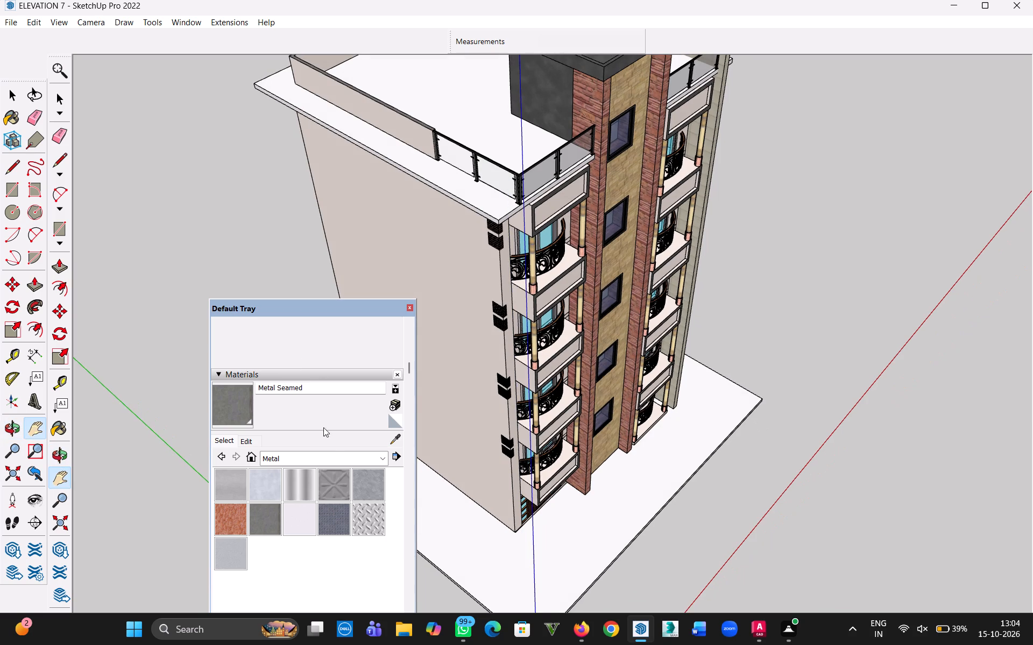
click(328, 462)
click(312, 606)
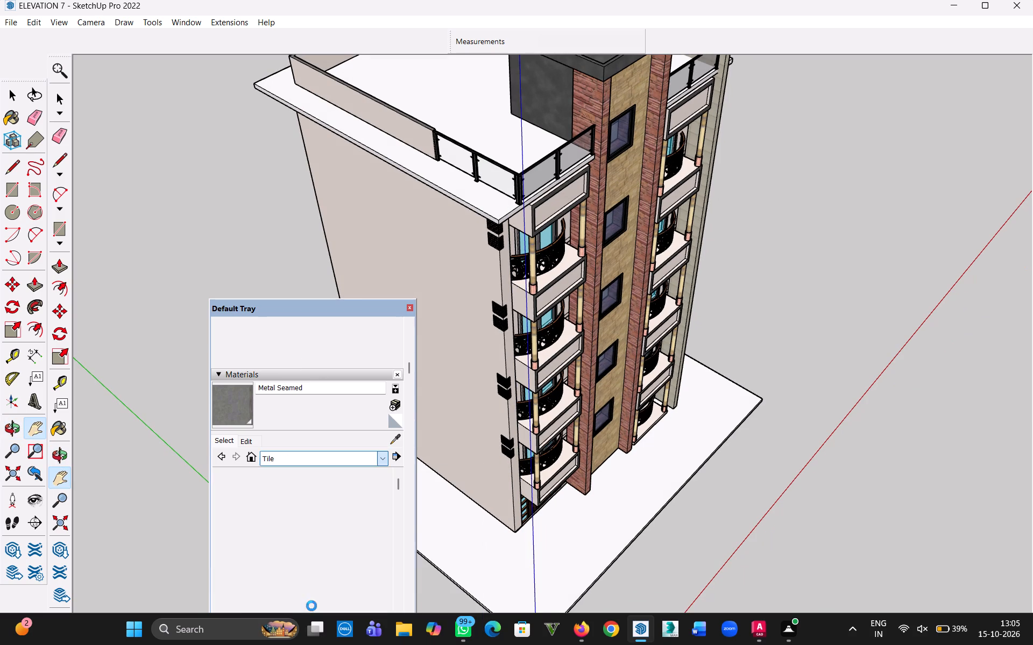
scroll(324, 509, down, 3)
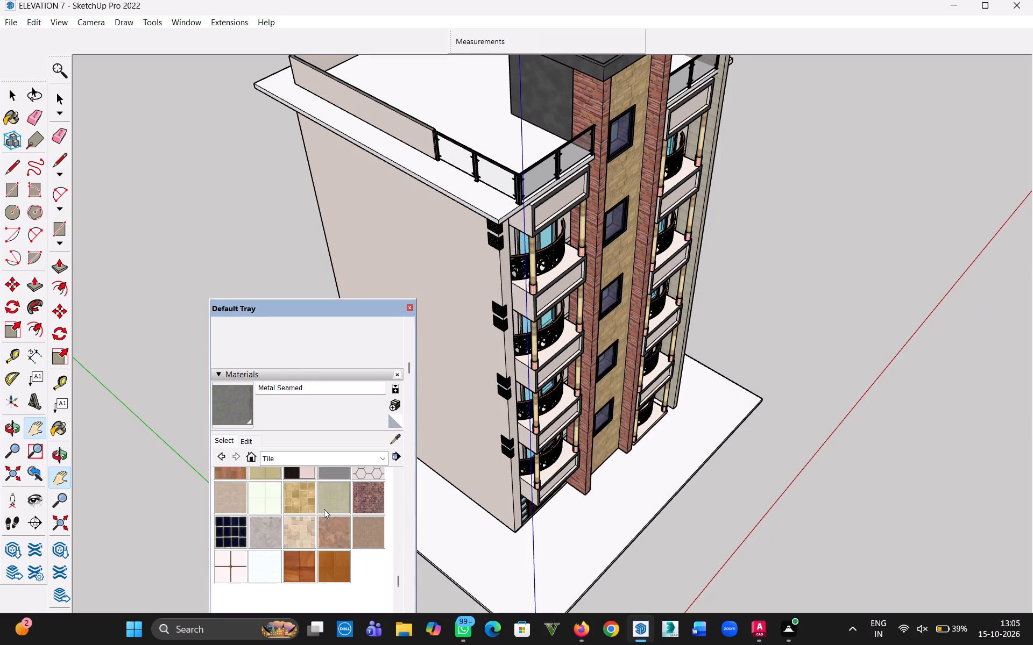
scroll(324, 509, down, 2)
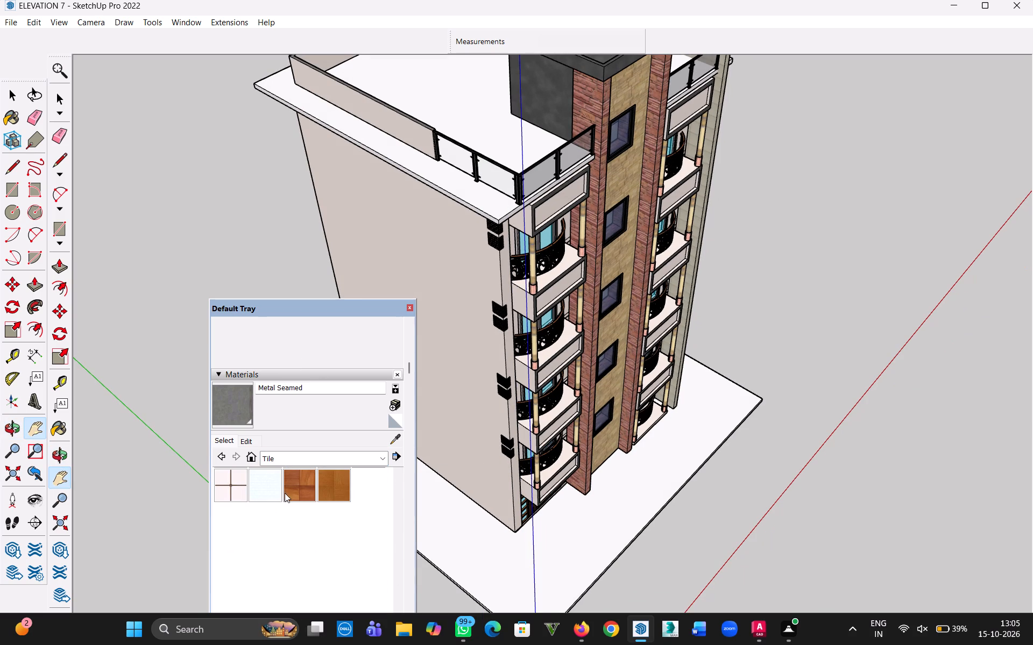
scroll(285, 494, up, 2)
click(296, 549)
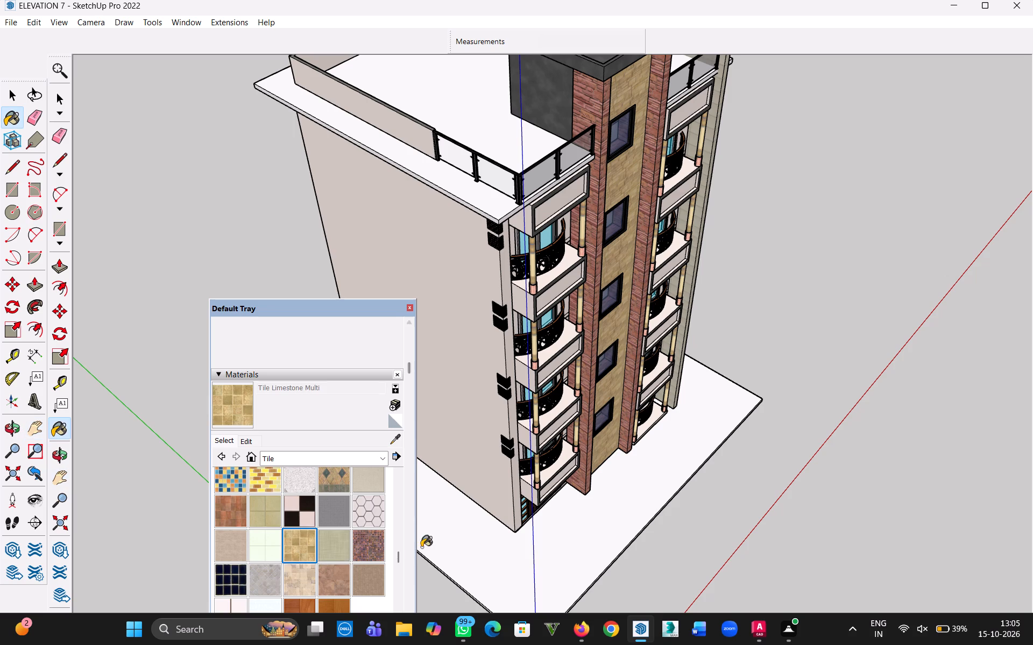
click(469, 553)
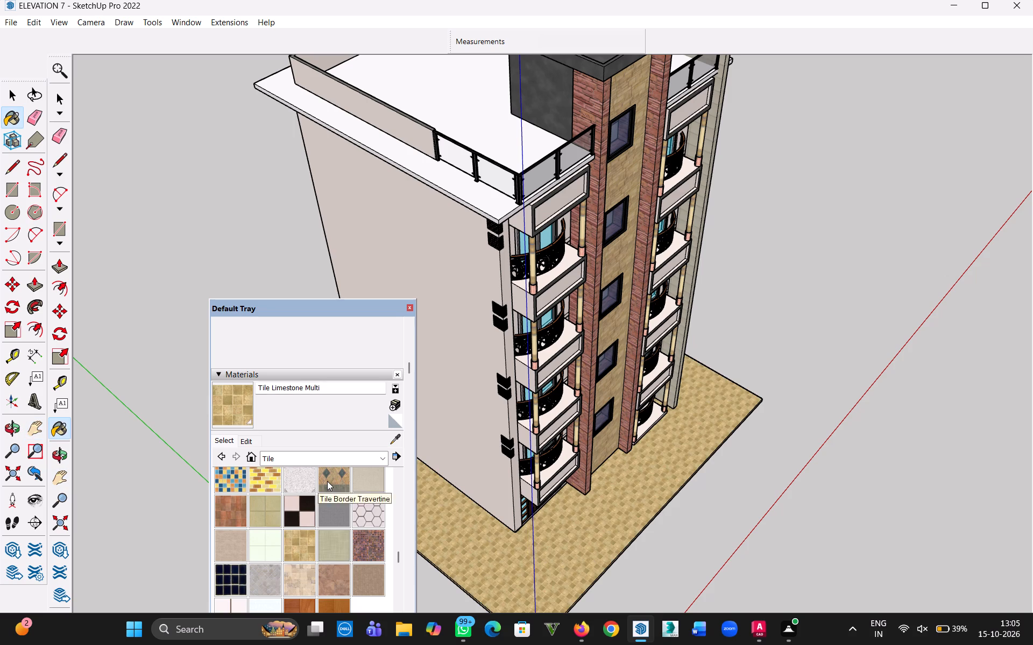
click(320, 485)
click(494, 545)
Paint the ground slab with Tile Hexagon White, check it up close, and close the materials tray.
middle_drag(584, 560, 496, 438)
click(379, 518)
click(518, 596)
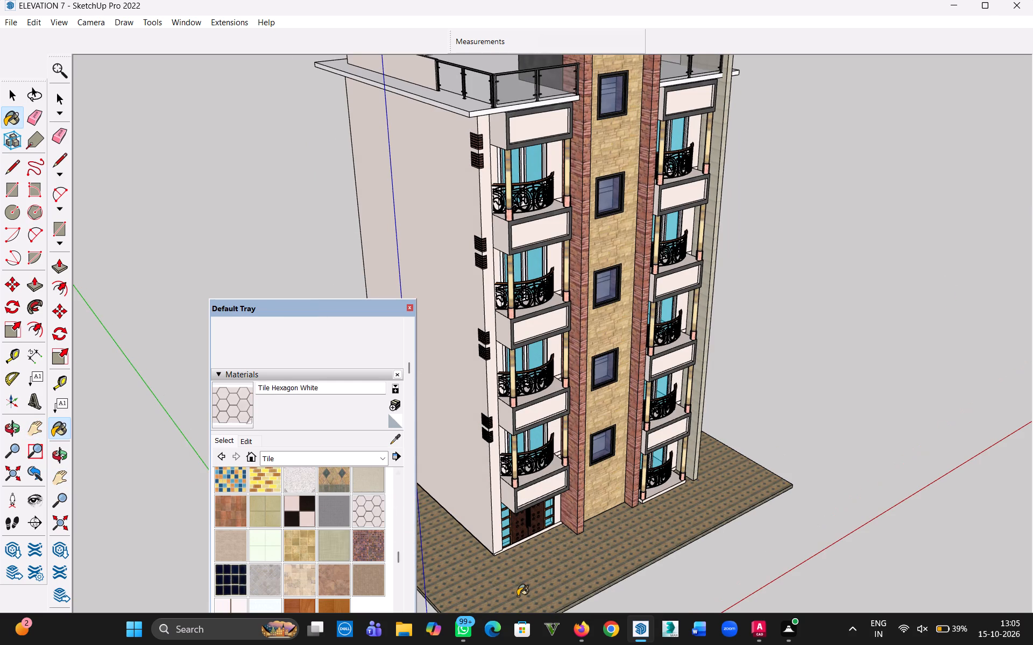
scroll(351, 475, up, 4)
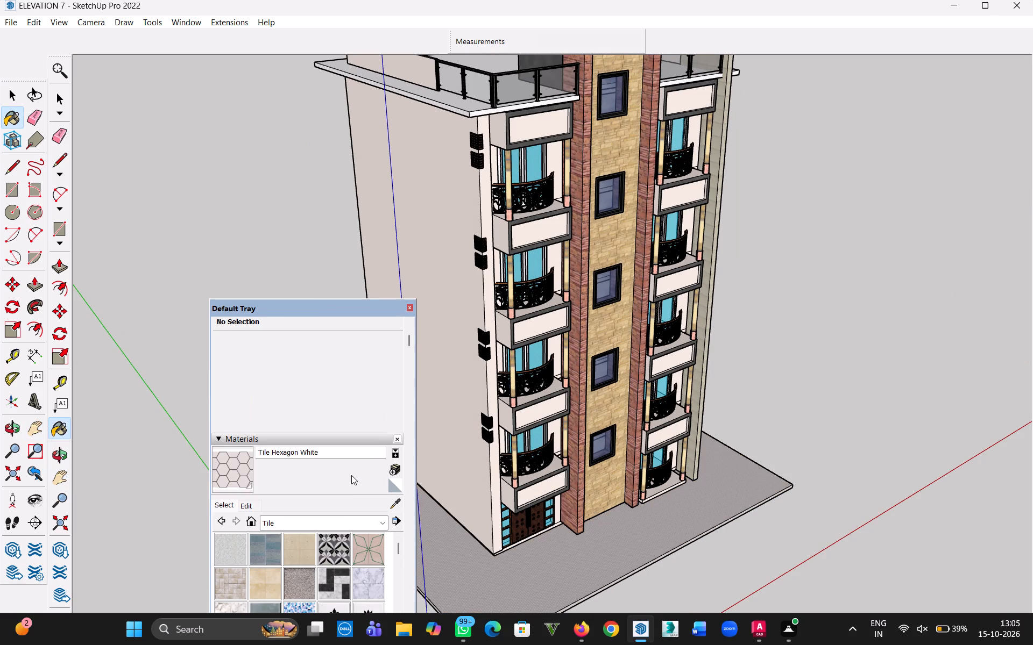
scroll(628, 566, up, 13)
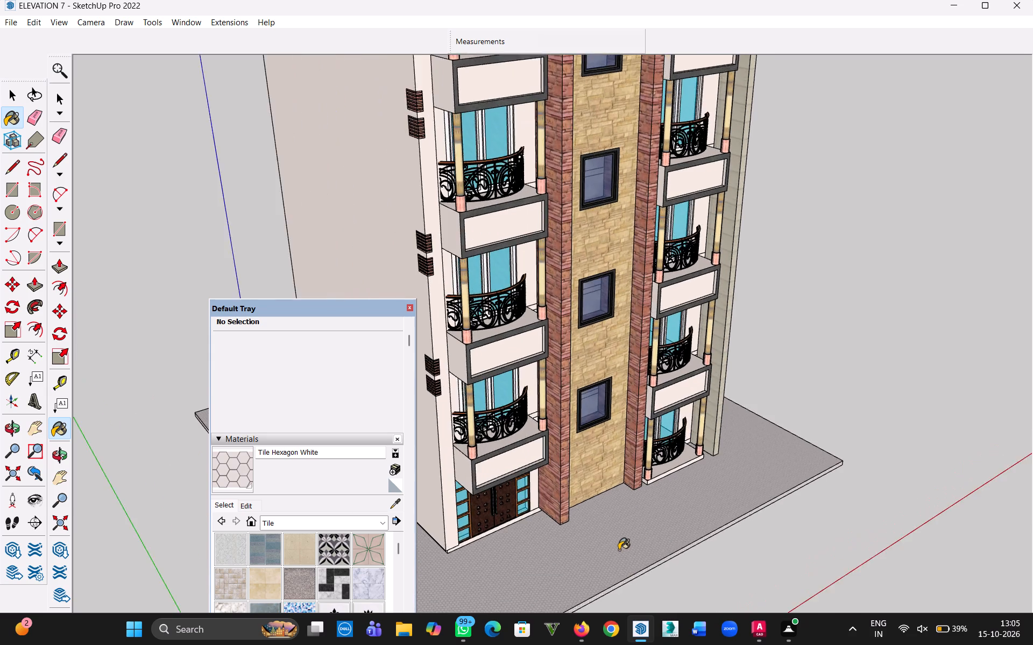
scroll(619, 550, up, 3)
middle_drag(617, 546, 589, 413)
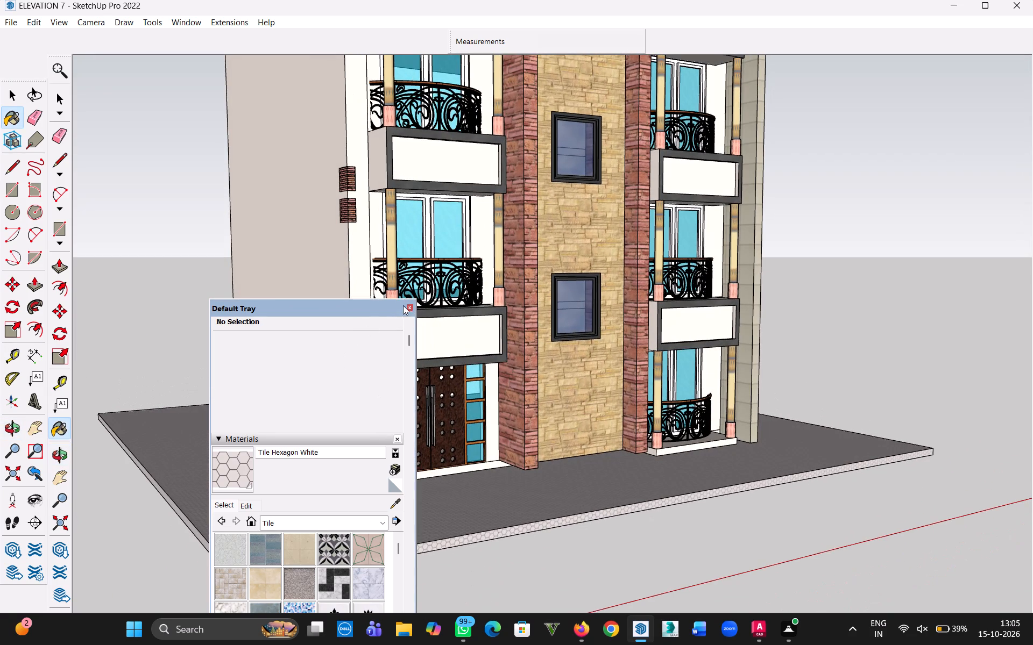
click(407, 307)
Switch the camera to two-point perspective with the tray closed, and return it to perspective.
scroll(568, 377, down, 3)
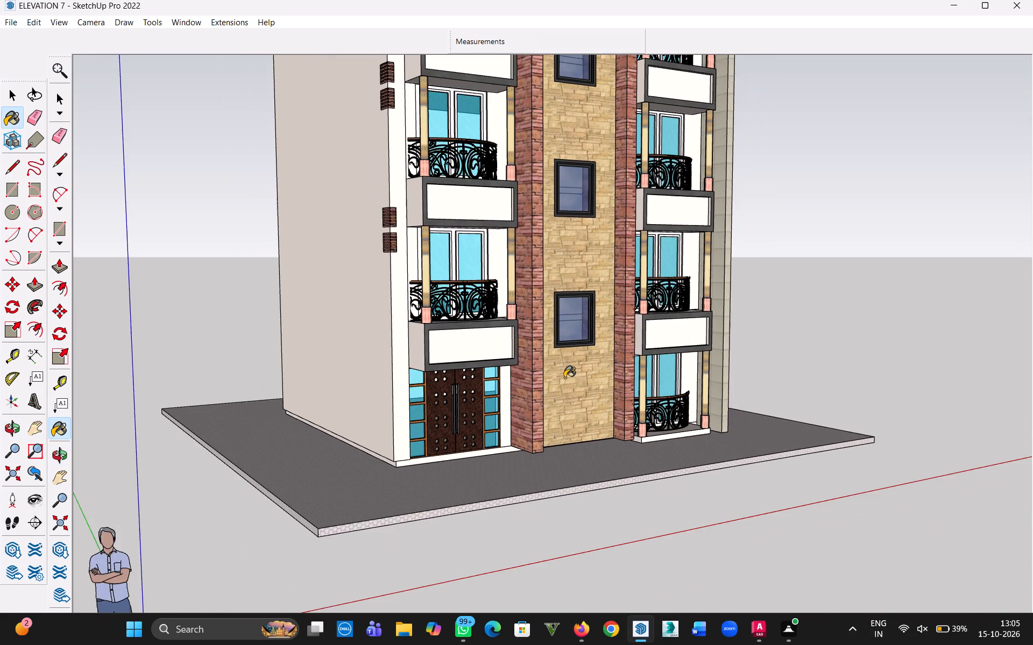
scroll(563, 379, down, 3)
key(h)
drag(532, 297, 525, 546)
drag(525, 546, 547, 490)
click(90, 23)
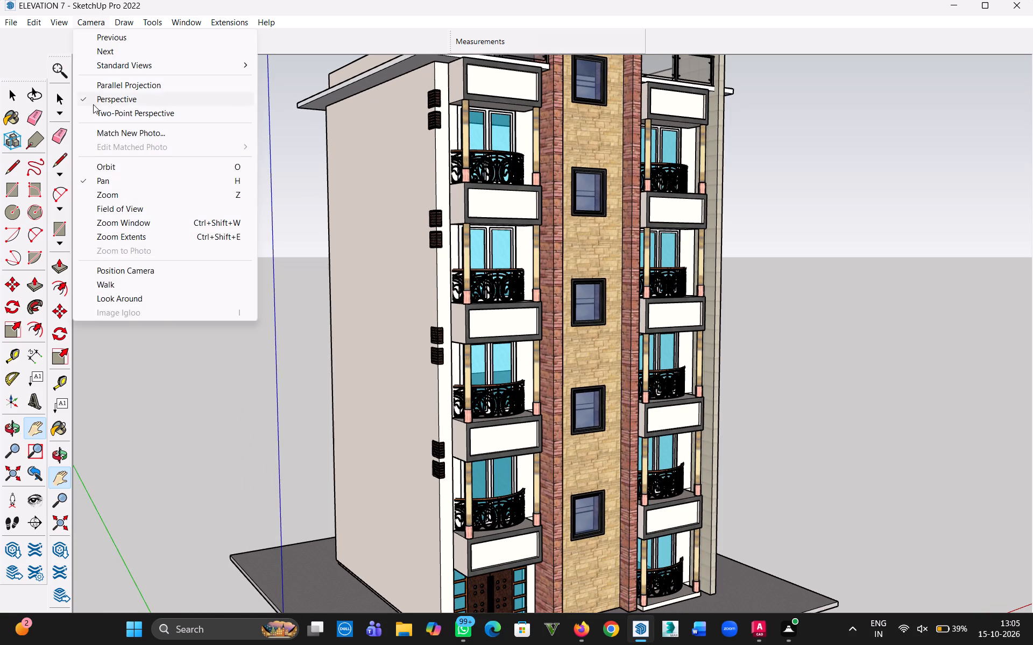
click(94, 107)
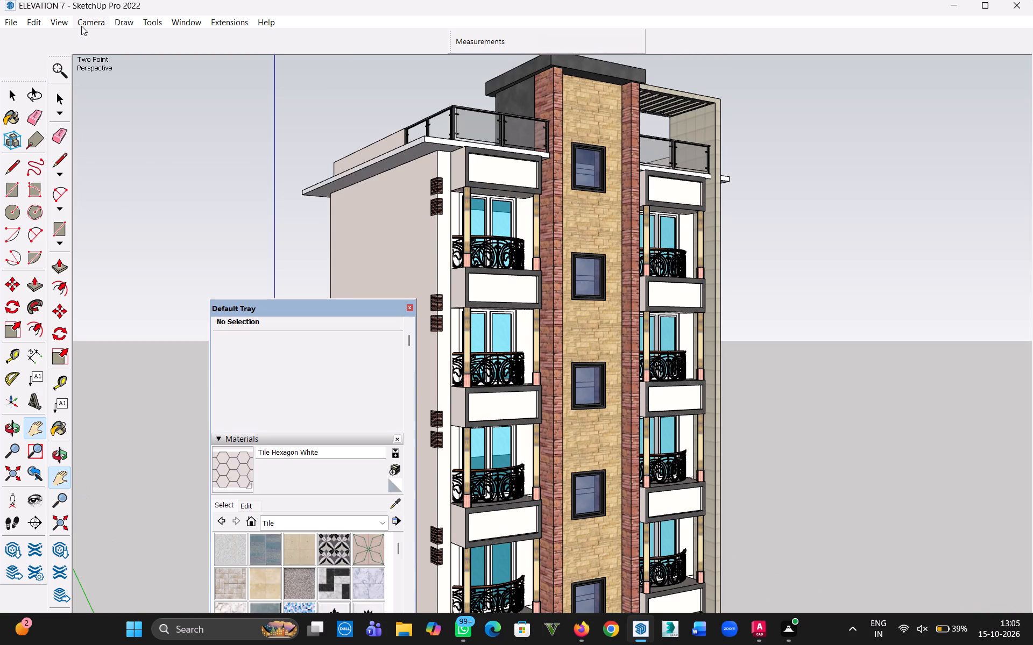
click(411, 307)
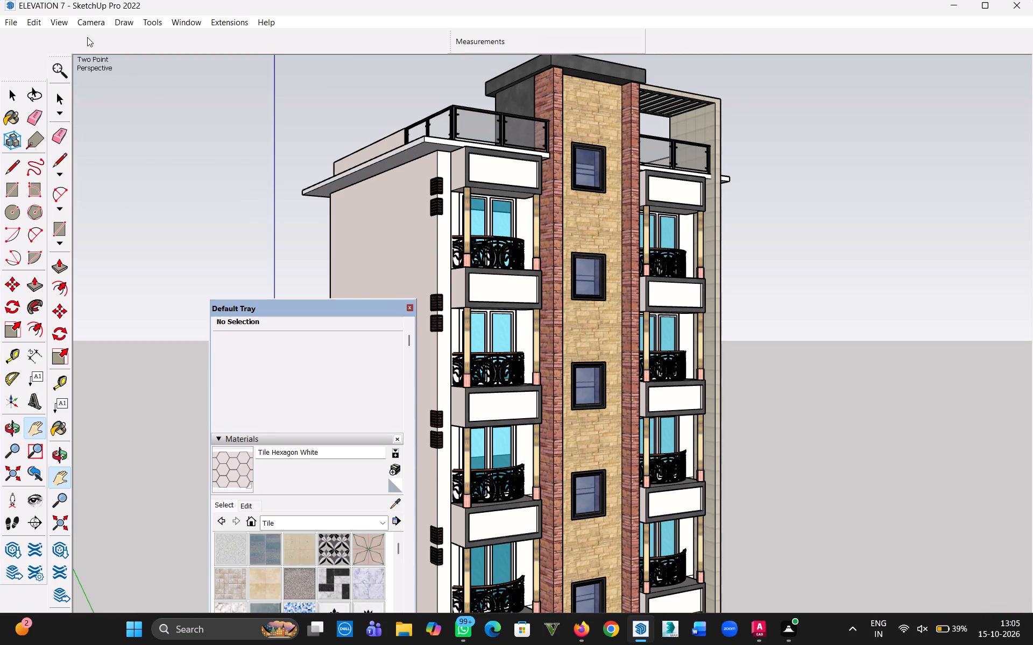
click(84, 26)
click(101, 97)
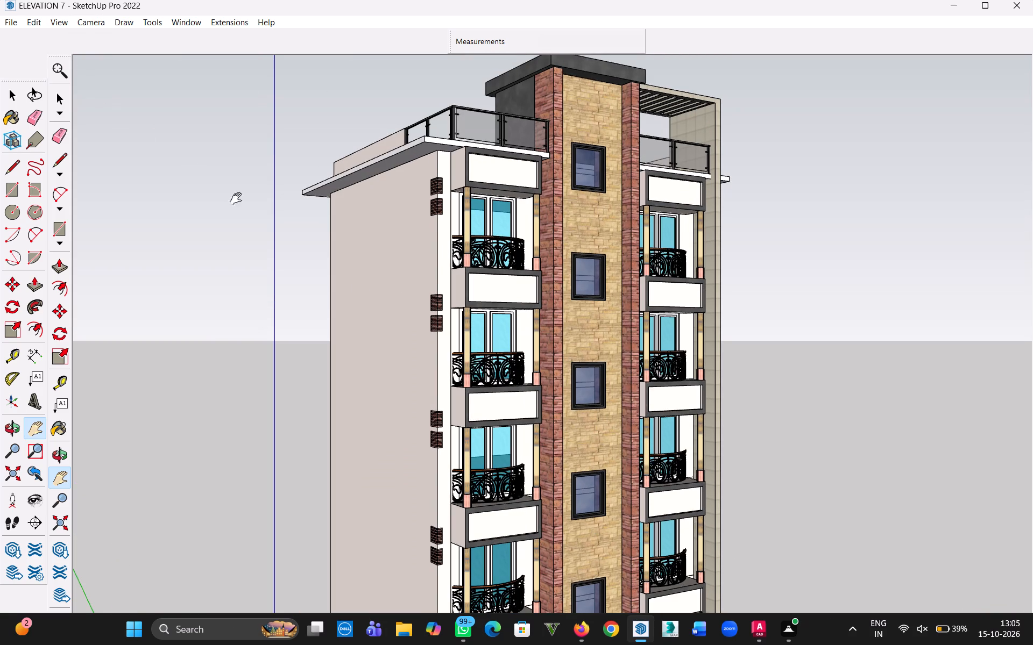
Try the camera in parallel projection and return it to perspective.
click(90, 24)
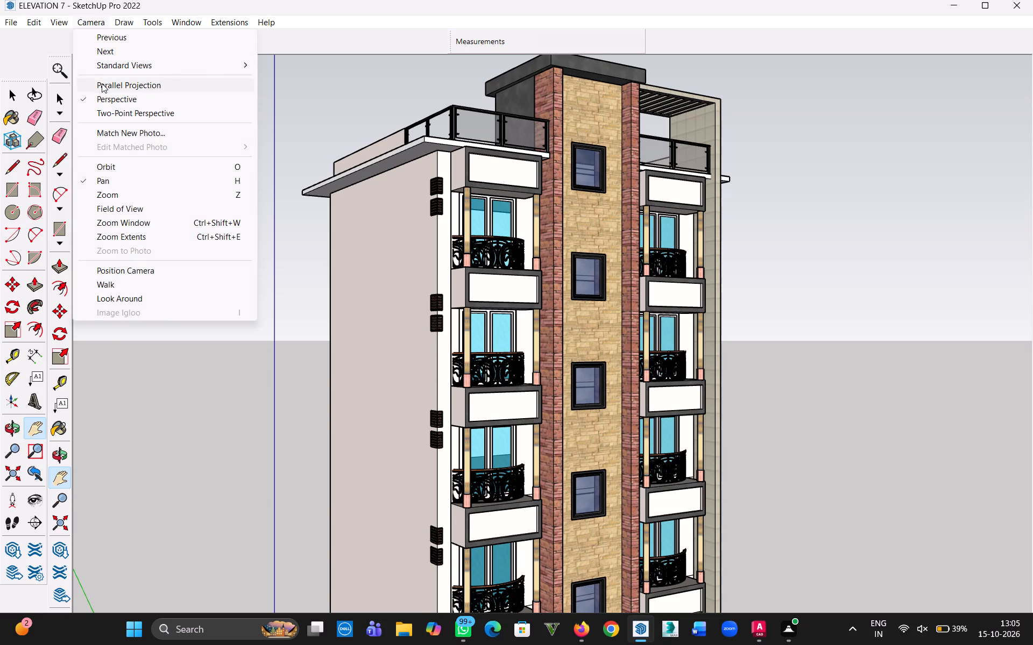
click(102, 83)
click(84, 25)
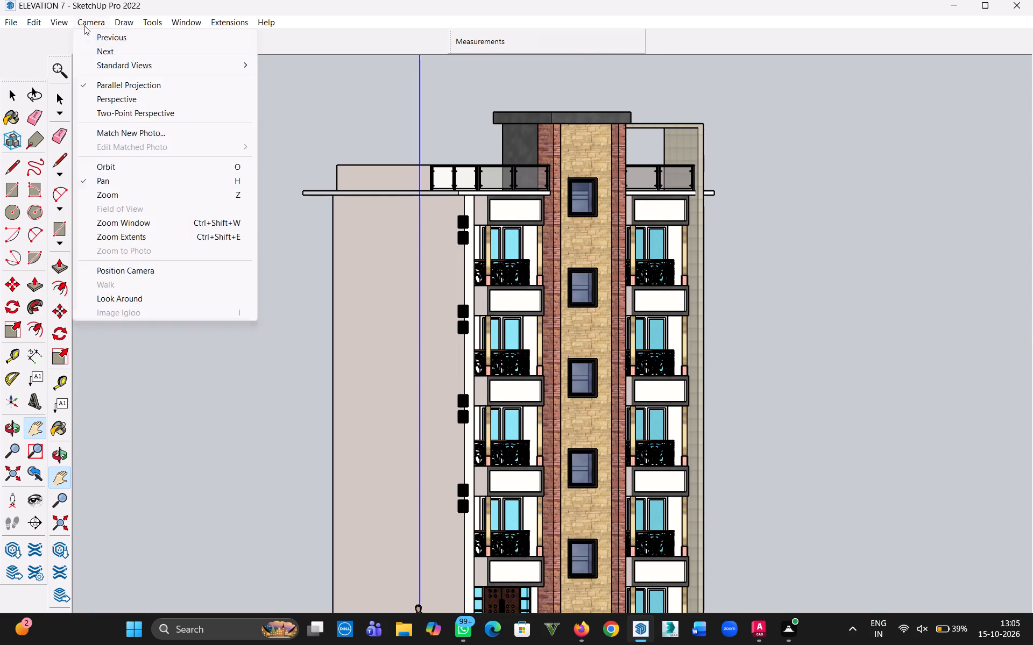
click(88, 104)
Frame the whole building from the ground slab to the roof for an overall check.
scroll(591, 326, down, 1)
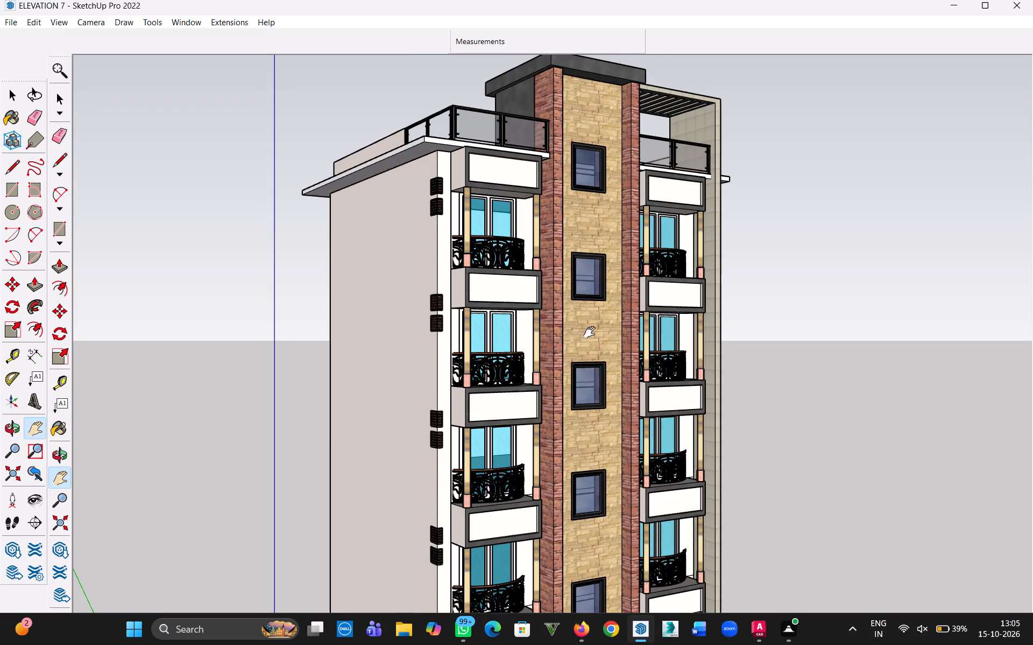
scroll(560, 451, down, 1)
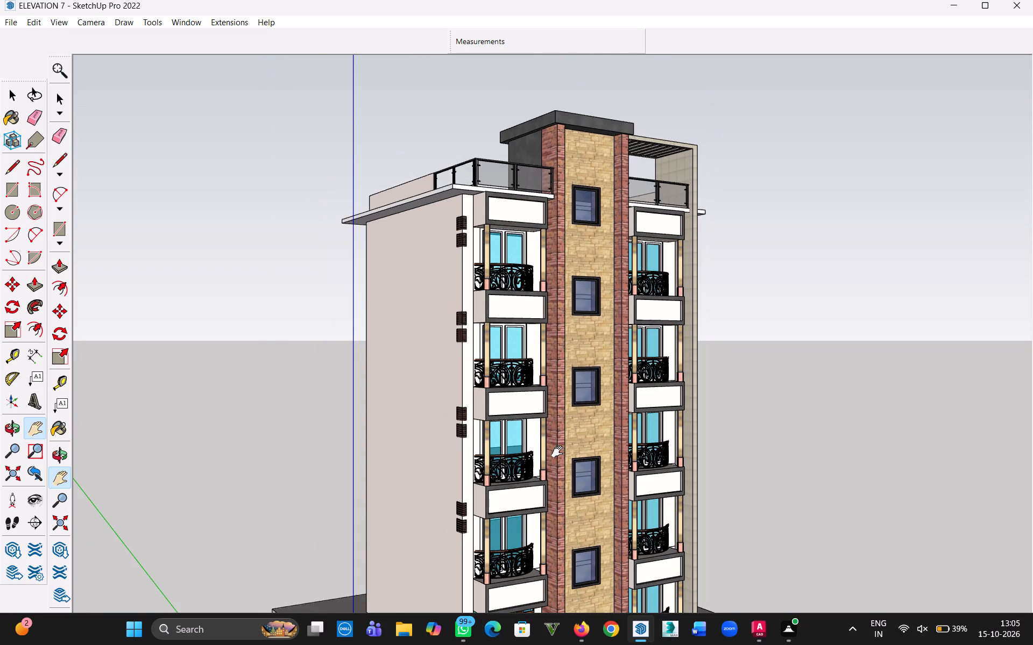
scroll(562, 454, down, 1)
key(h)
drag(565, 449, 527, 411)
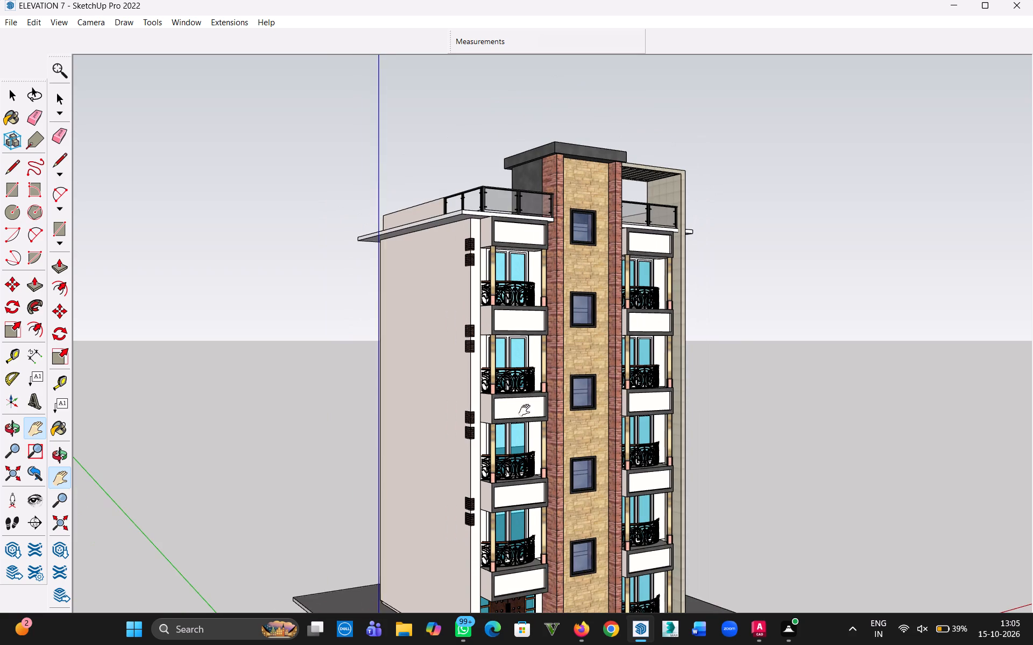
drag(527, 411, 472, 392)
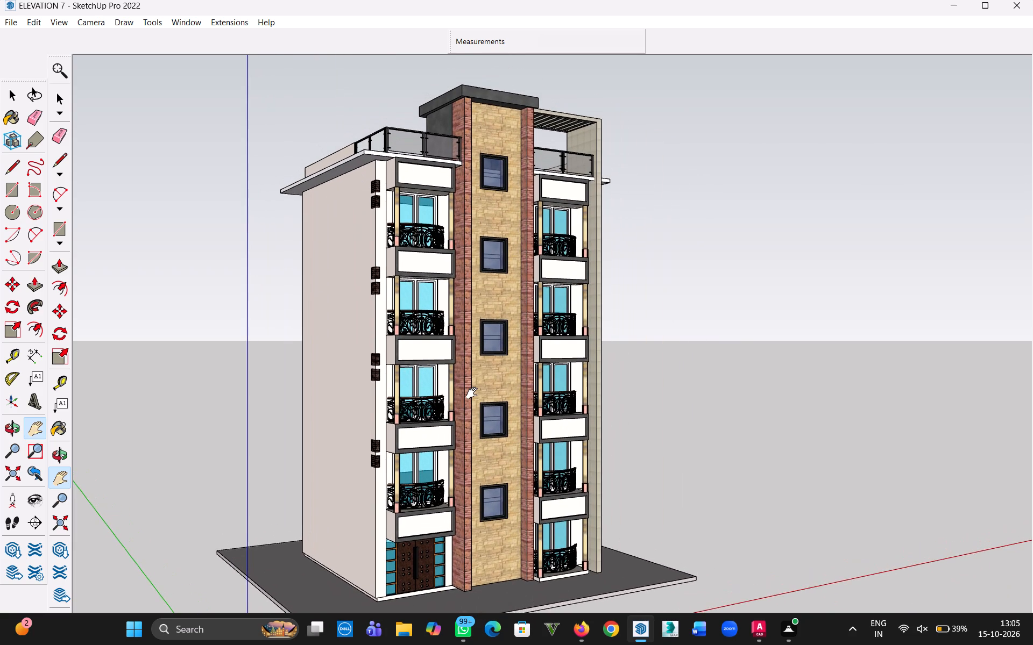
scroll(474, 393, up, 1)
drag(463, 411, 440, 404)
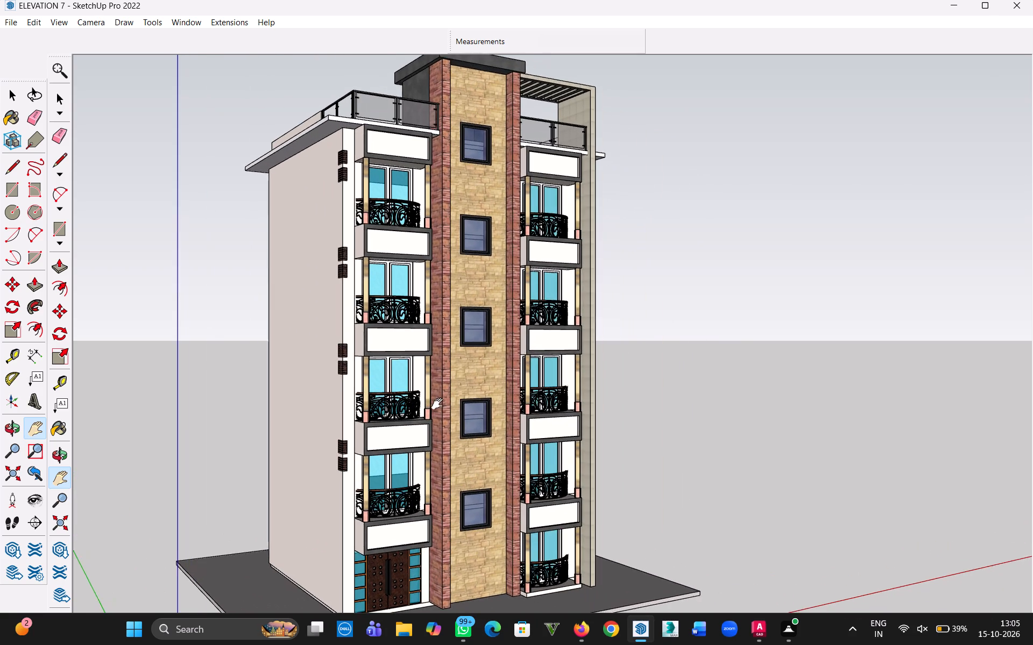
drag(440, 404, 432, 400)
Move the Measurements toolbar aside from its docked place and float it over the model view.
drag(451, 37, 663, 44)
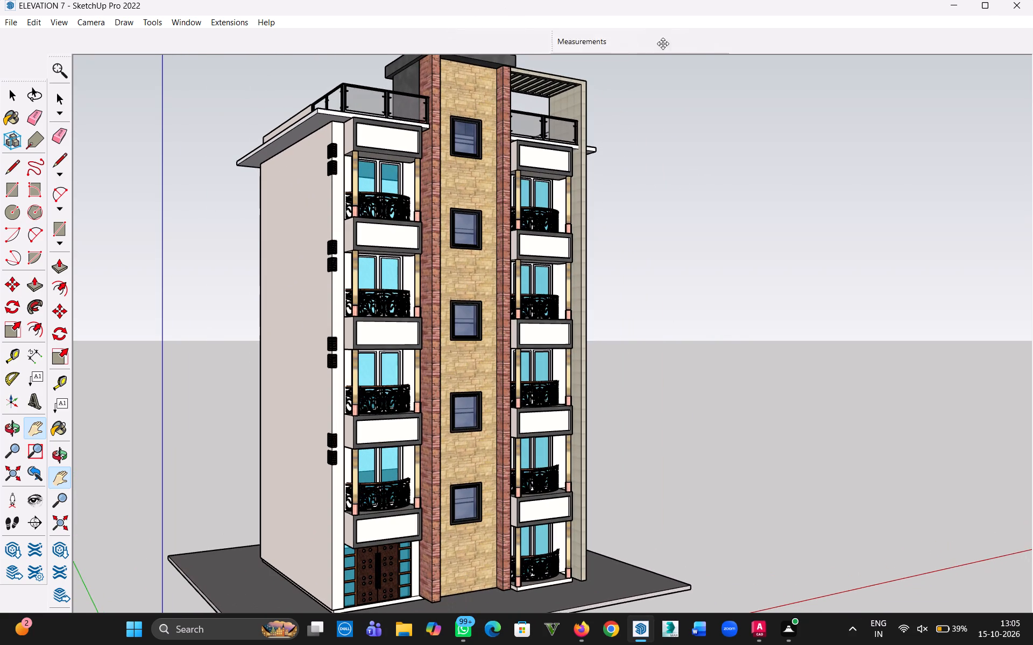
drag(663, 44, 857, 45)
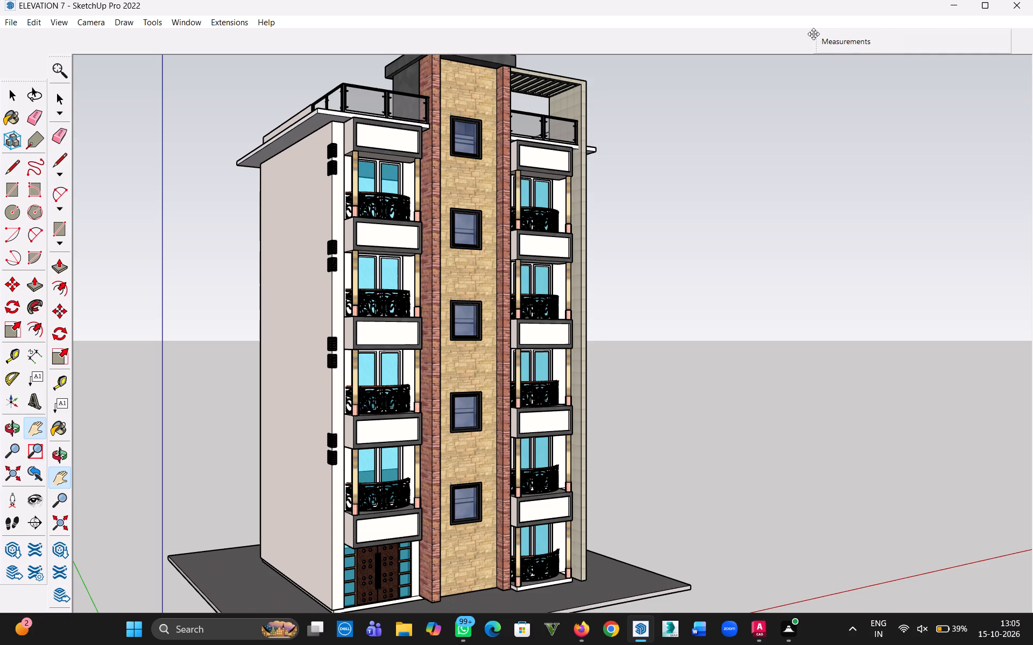
drag(813, 34, 827, 154)
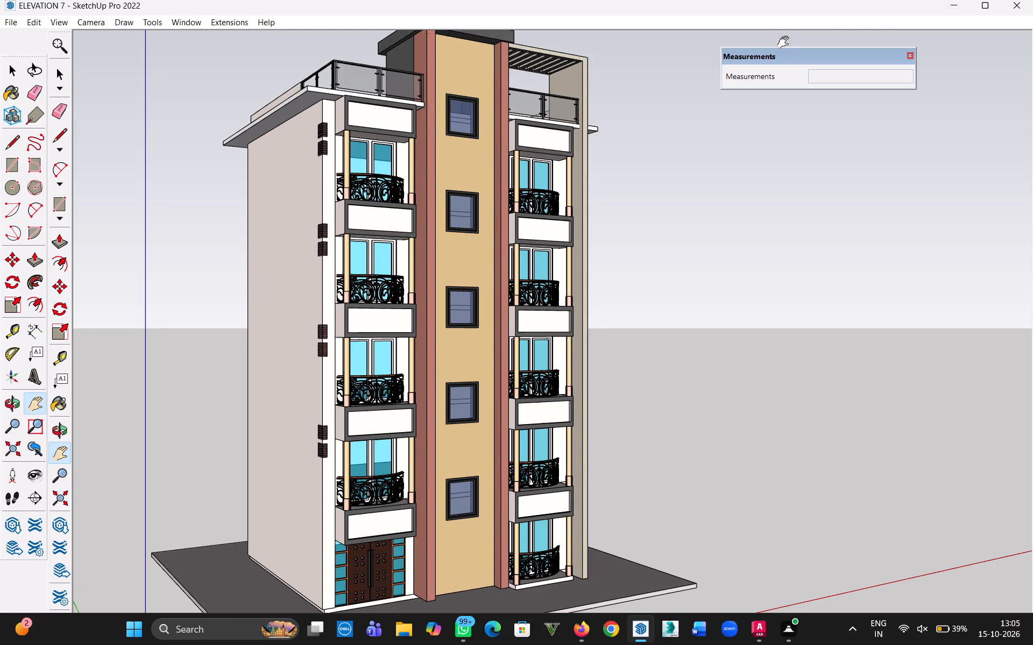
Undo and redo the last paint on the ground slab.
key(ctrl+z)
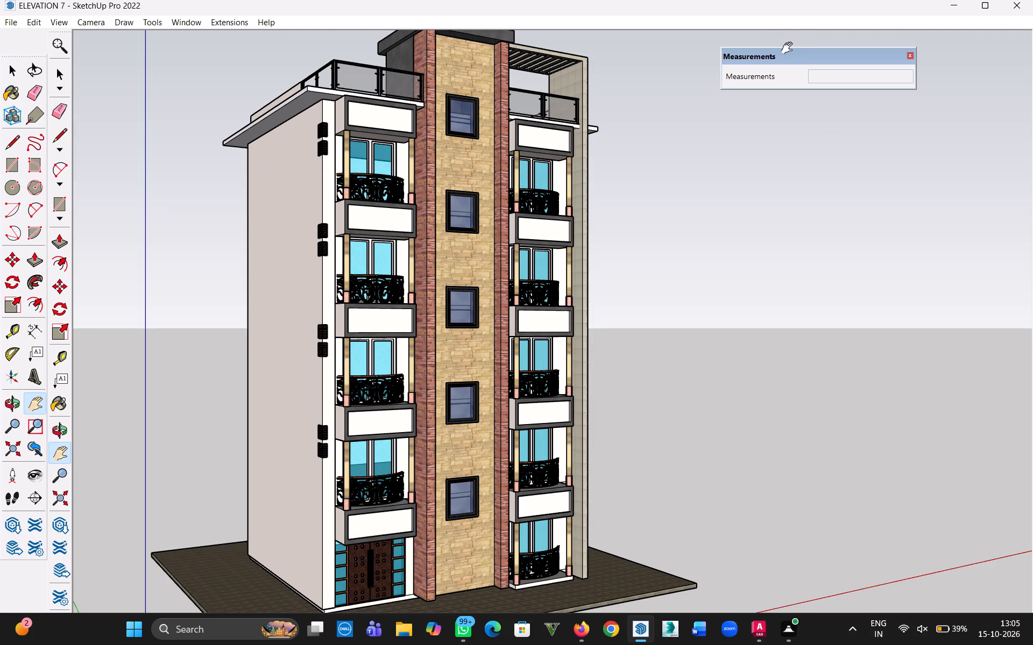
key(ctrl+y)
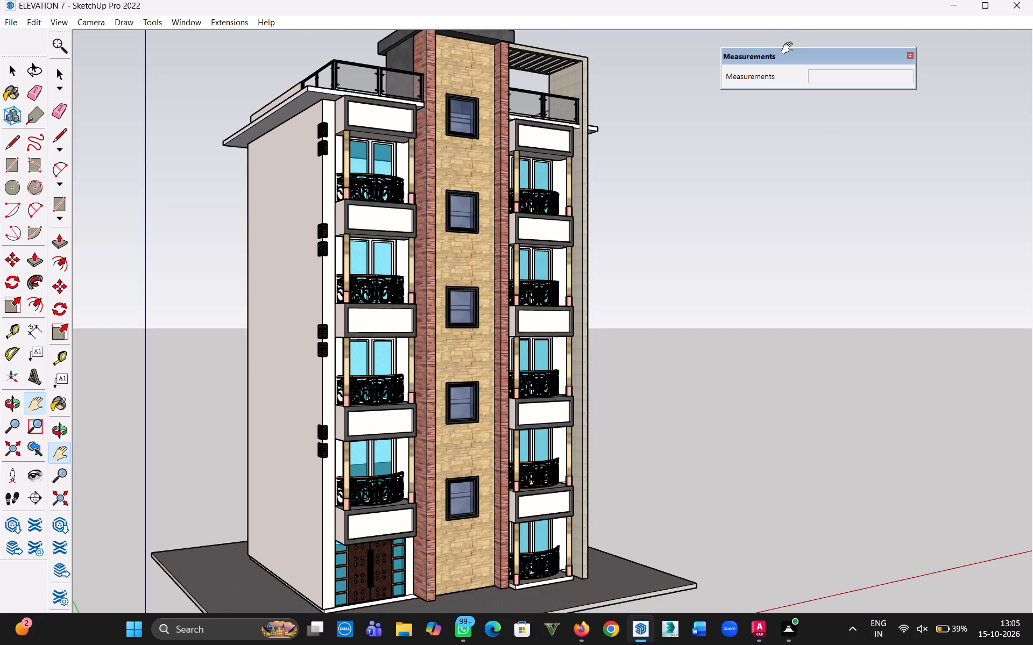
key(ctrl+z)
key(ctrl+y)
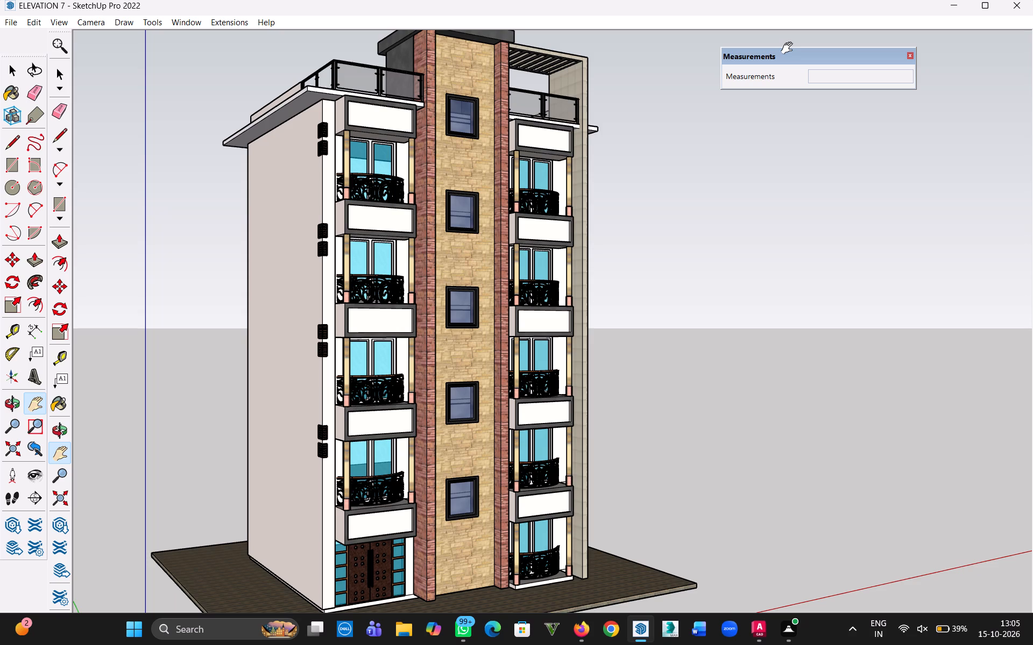
Dock the floating Measurements toolbar back above the model view.
drag(786, 58, 800, 25)
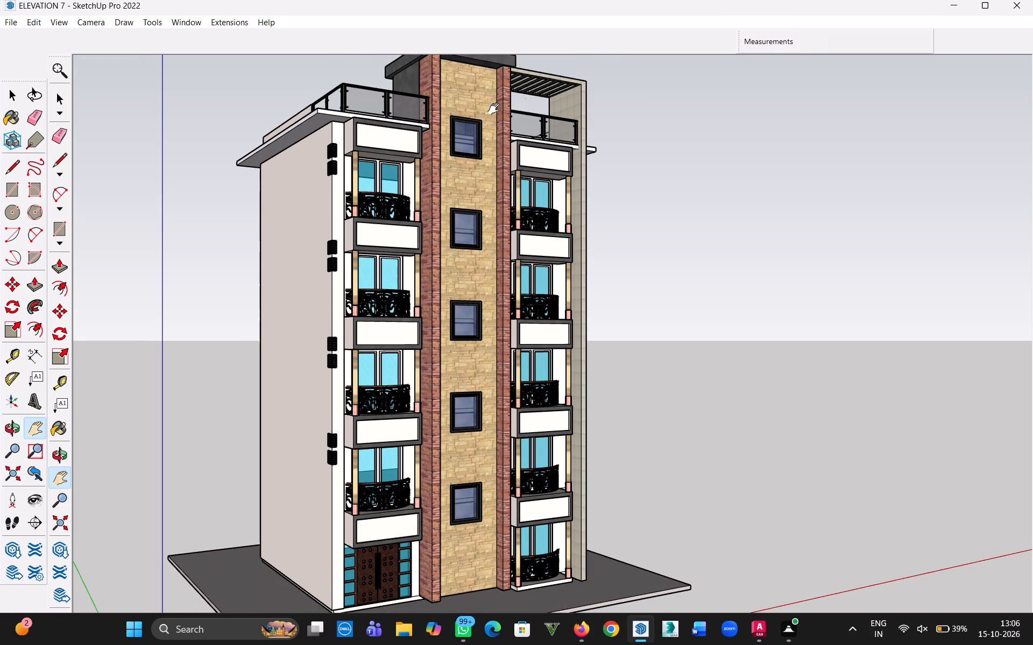
Frame the full height of the building in a near-frontal perspective showing the front facade, roof railings and entrance.
scroll(481, 136, down, 1)
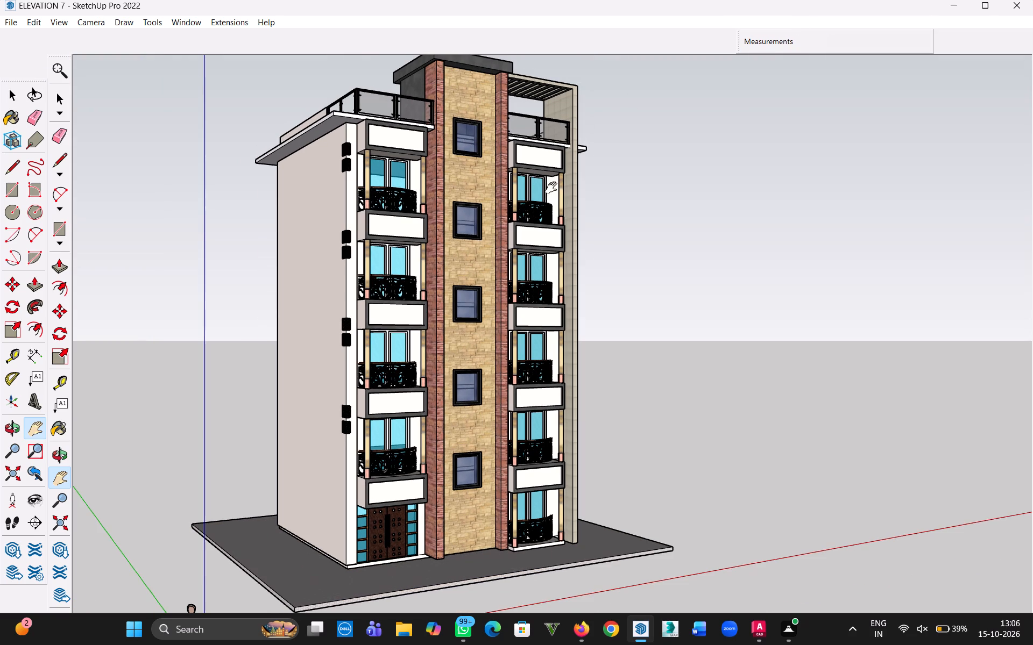
drag(517, 193, 507, 221)
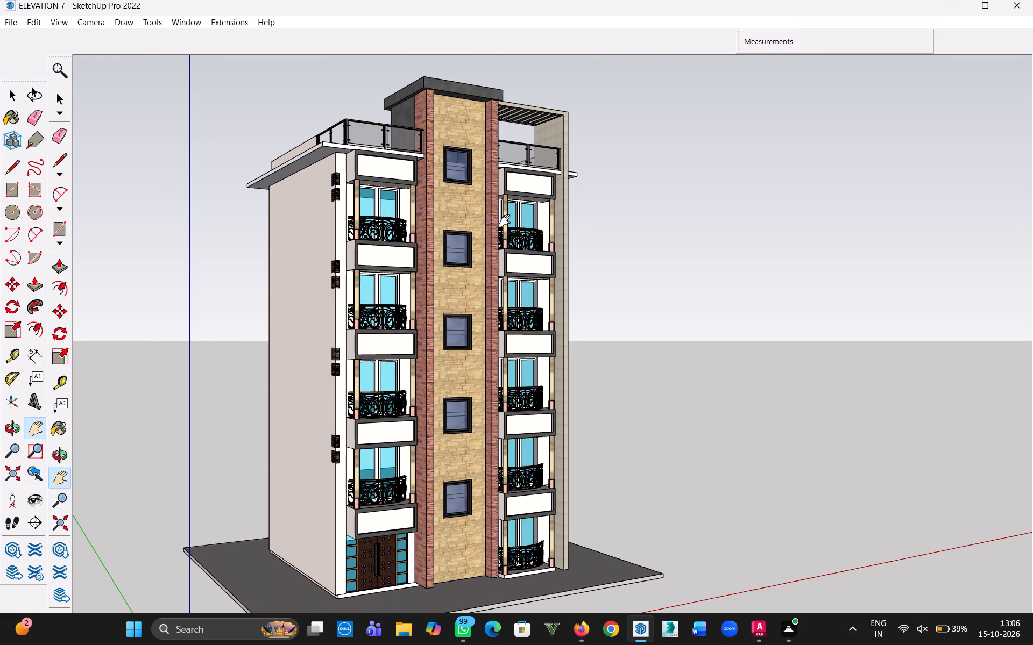
drag(507, 221, 505, 221)
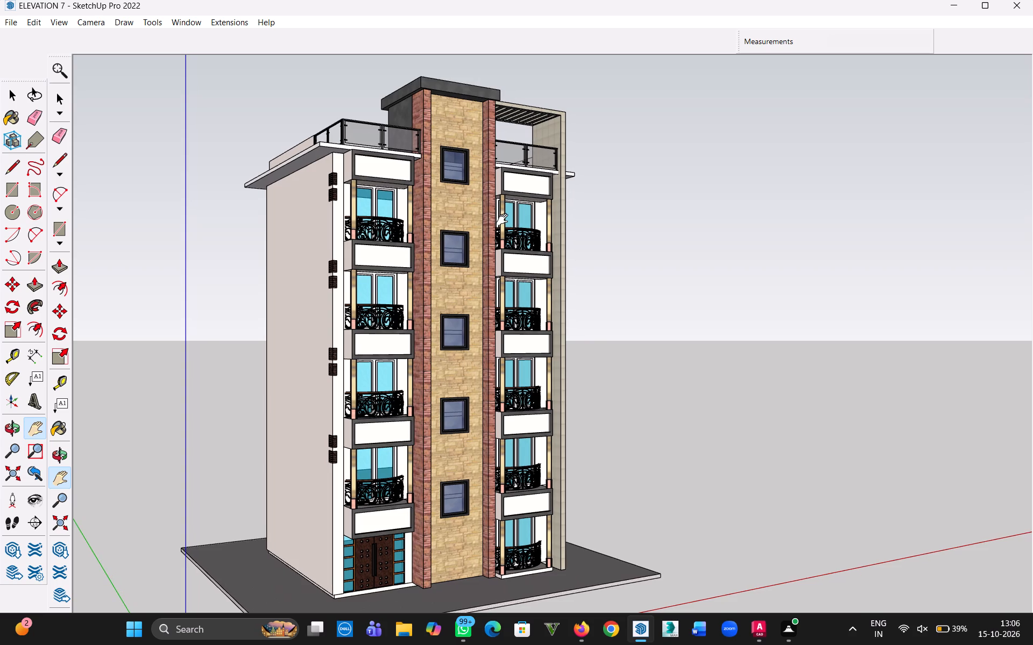
scroll(505, 220, up, 1)
middle_drag(503, 228, 464, 227)
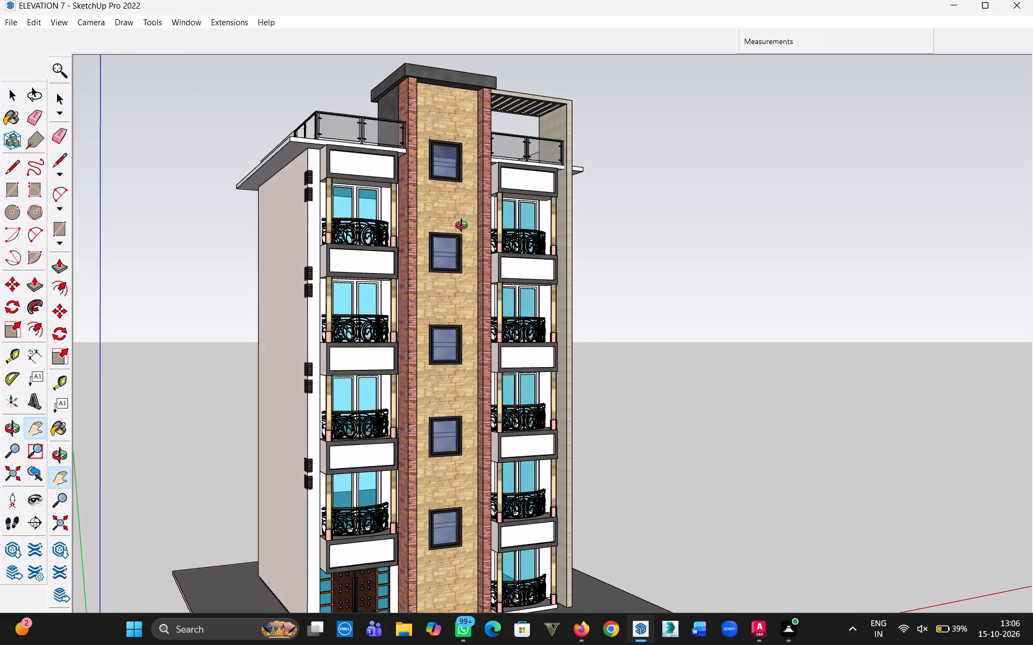
middle_drag(464, 227, 464, 226)
drag(431, 247, 418, 234)
middle_drag(442, 234, 391, 234)
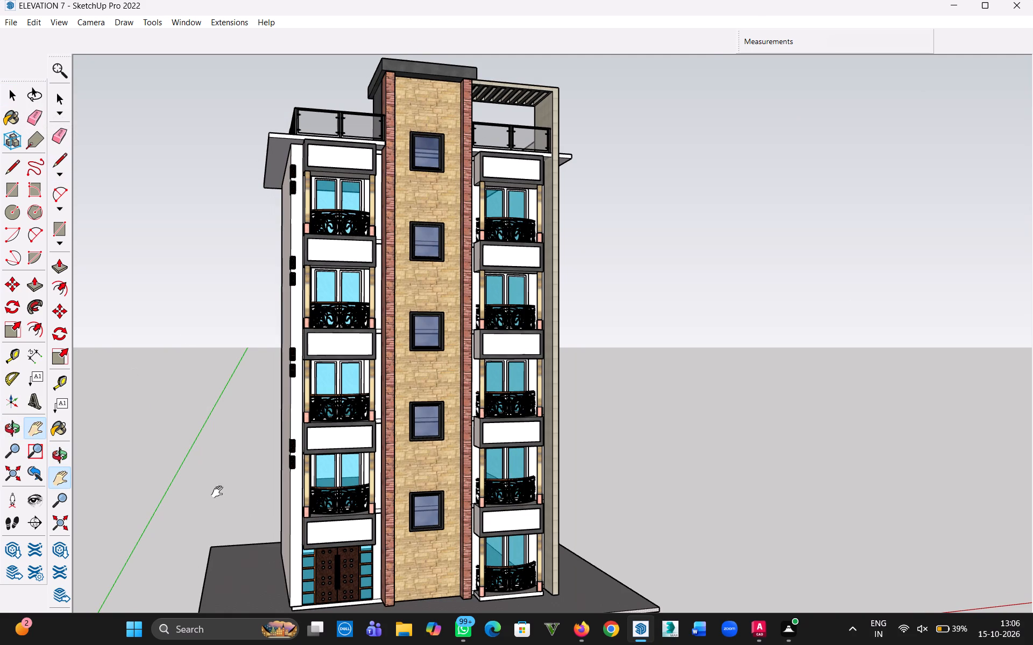
Start a 2D graphic export in PDF format and choose the WORK26 folder on the Desktop as its destination.
click(9, 21)
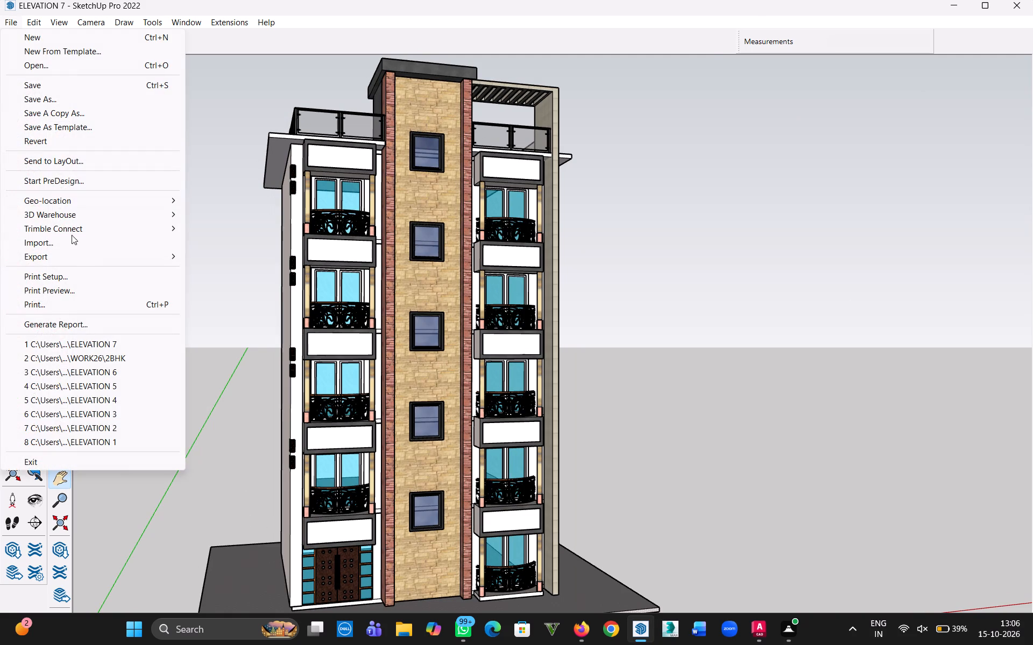
click(236, 274)
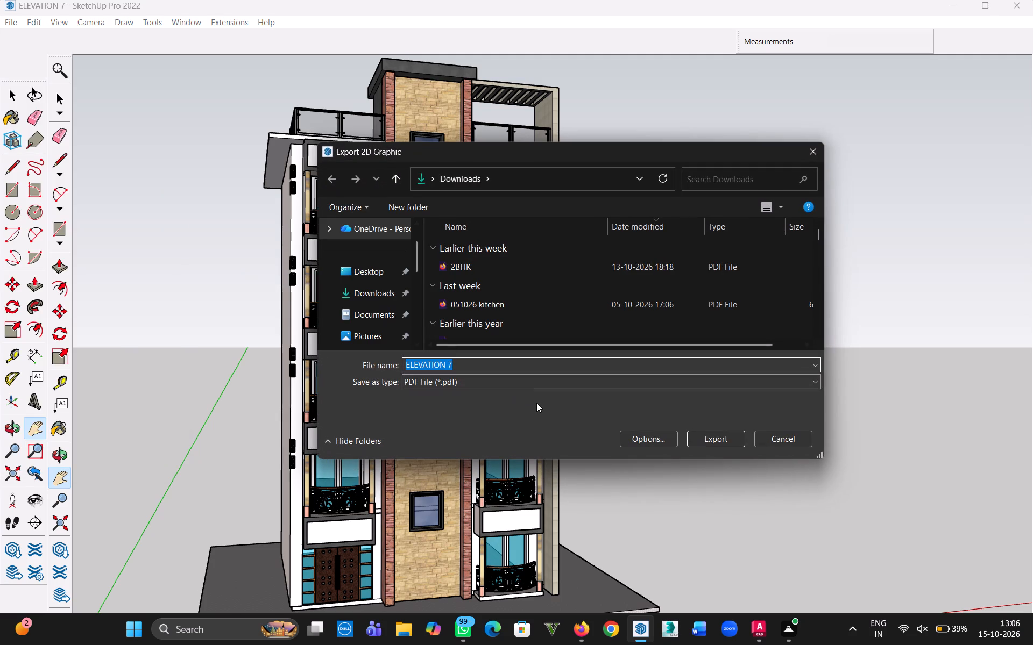
scroll(534, 278, down, 1)
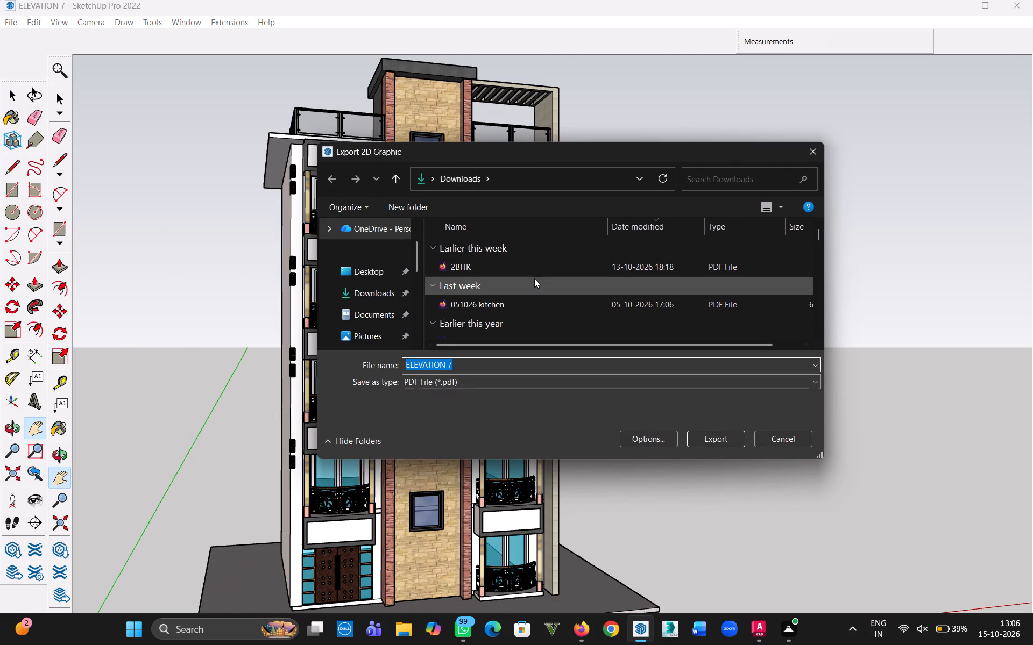
scroll(534, 278, down, 7)
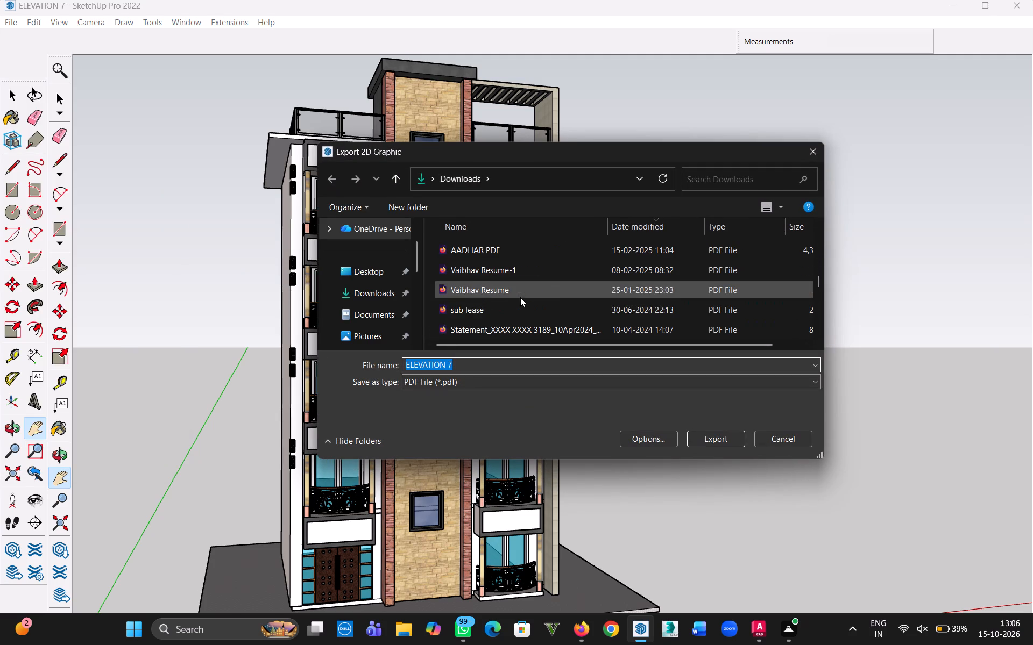
click(381, 277)
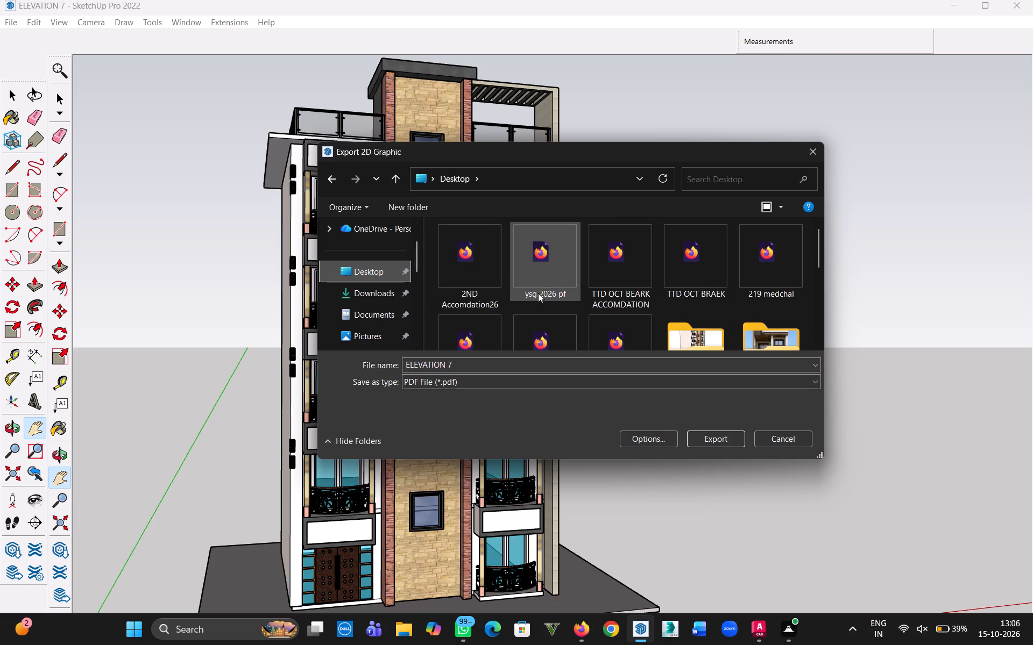
scroll(544, 295, down, 1)
triple_click(718, 287)
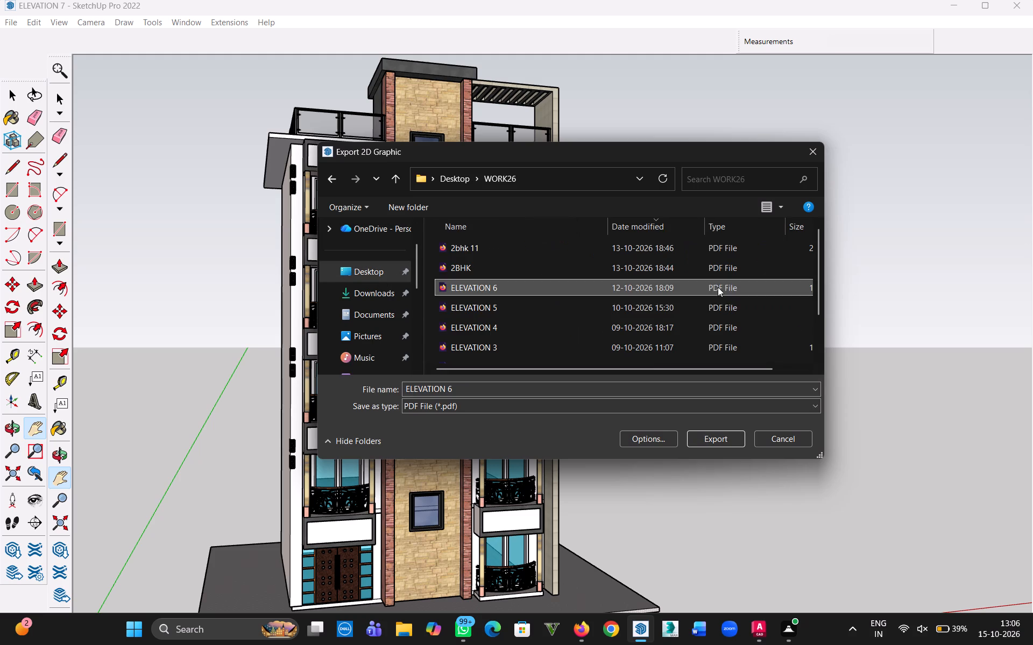
Name the PDF file ELEVATION 7 and export the current view.
click(480, 386)
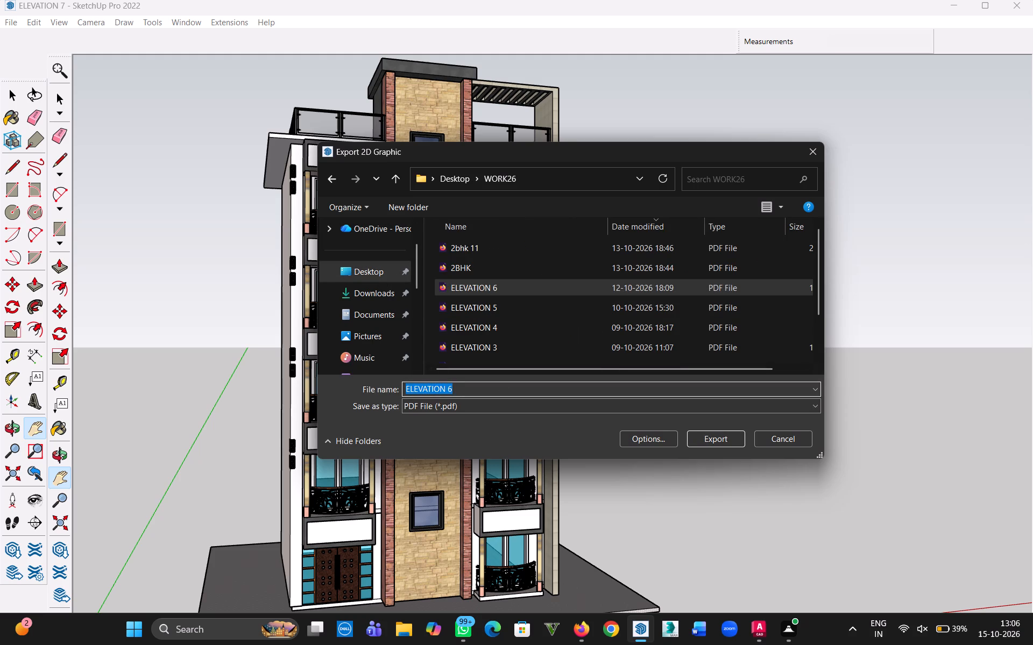
click(480, 386)
key(BackSpace)
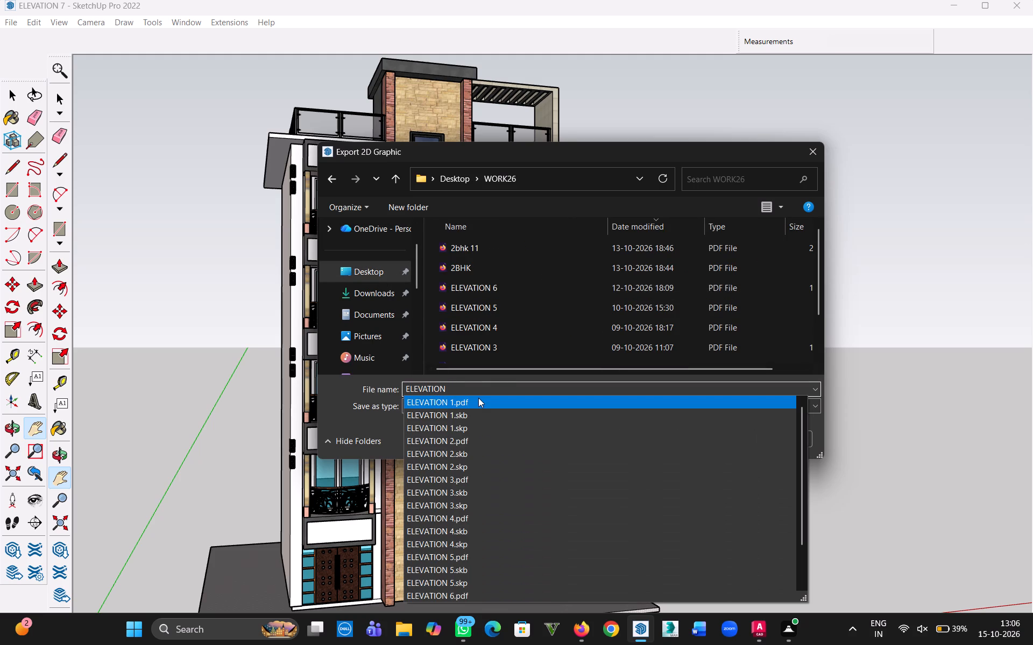
key(7)
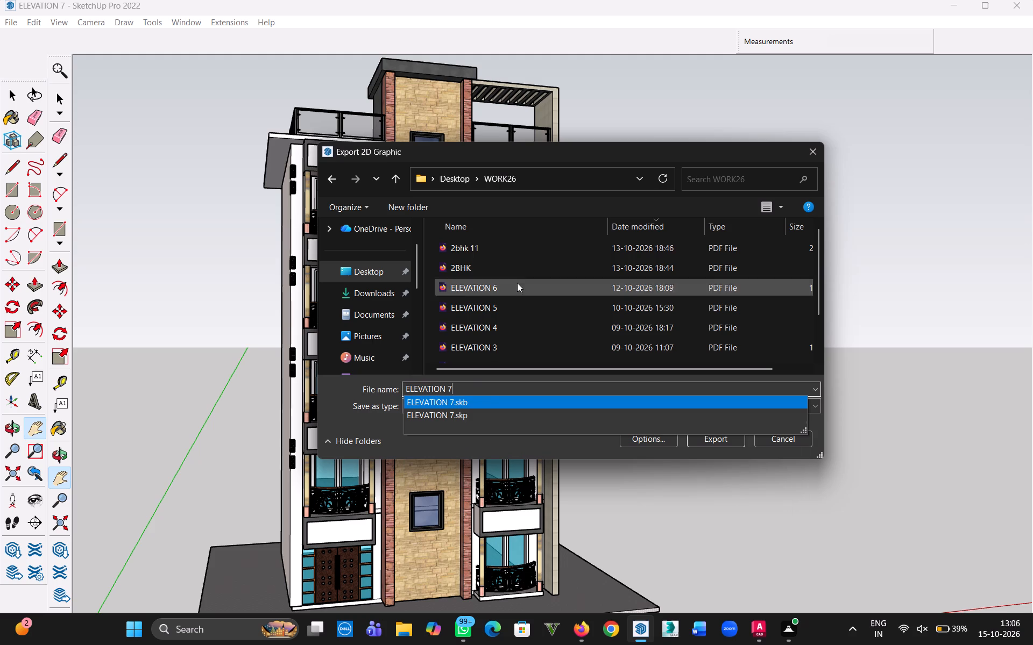
scroll(525, 262, down, 4)
scroll(541, 271, up, 5)
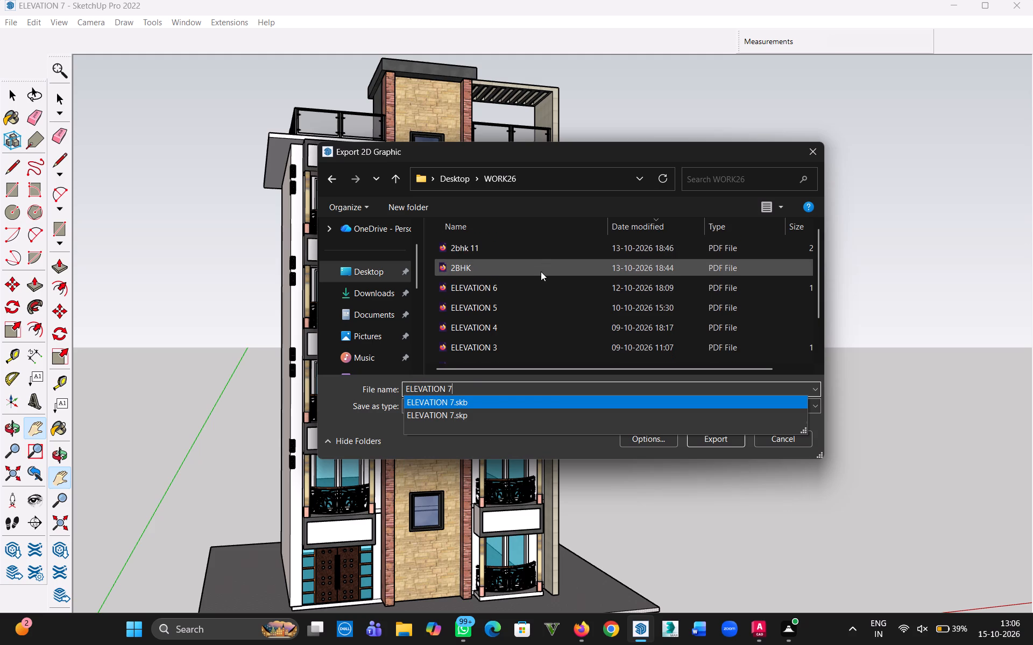
click(486, 395)
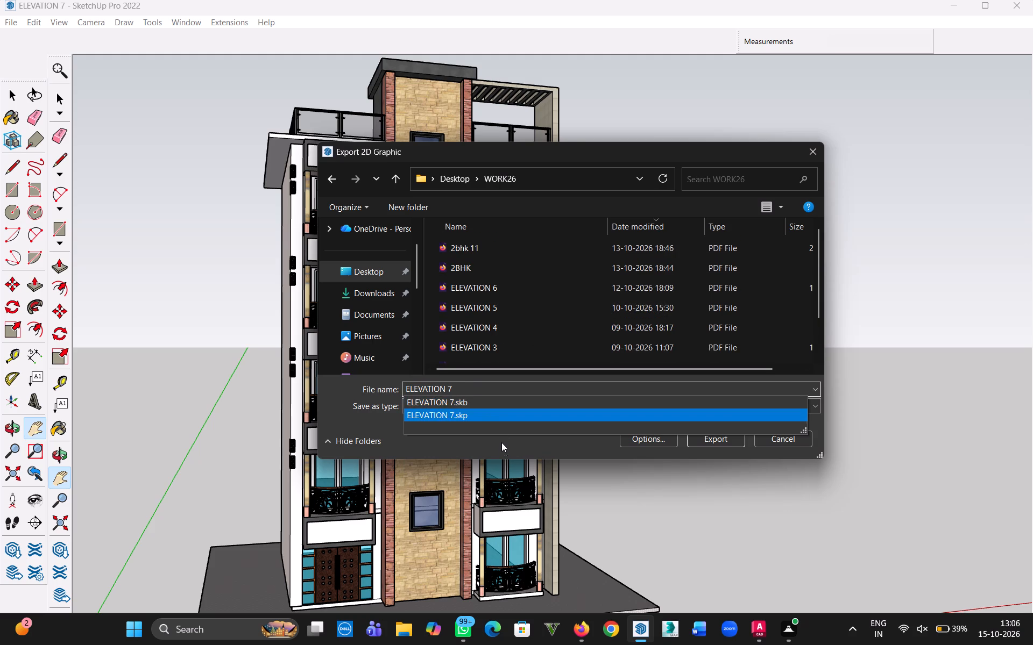
click(500, 447)
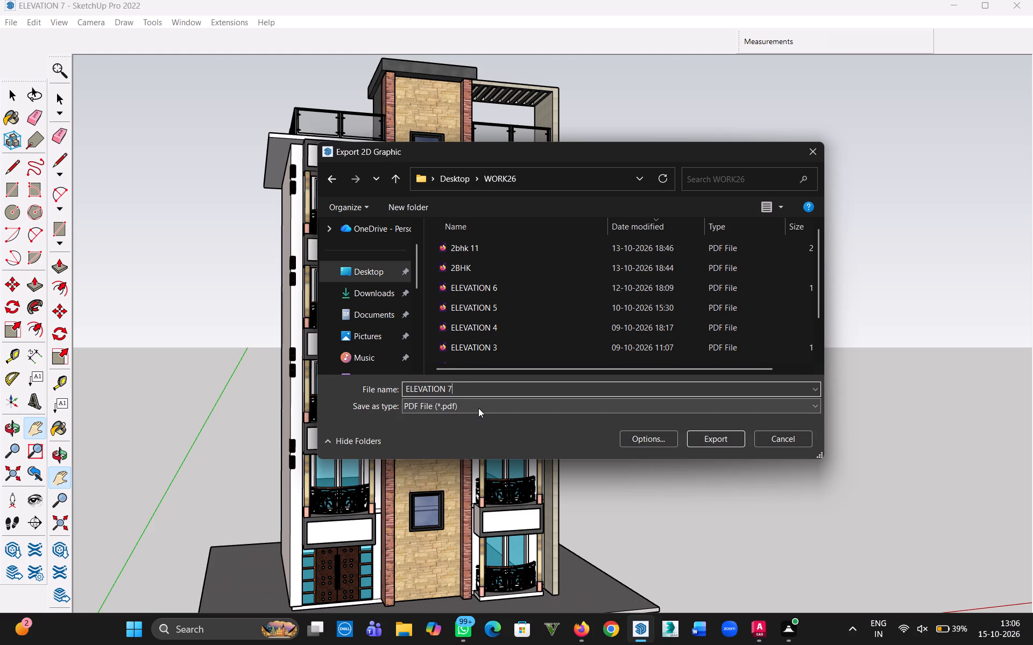
click(702, 440)
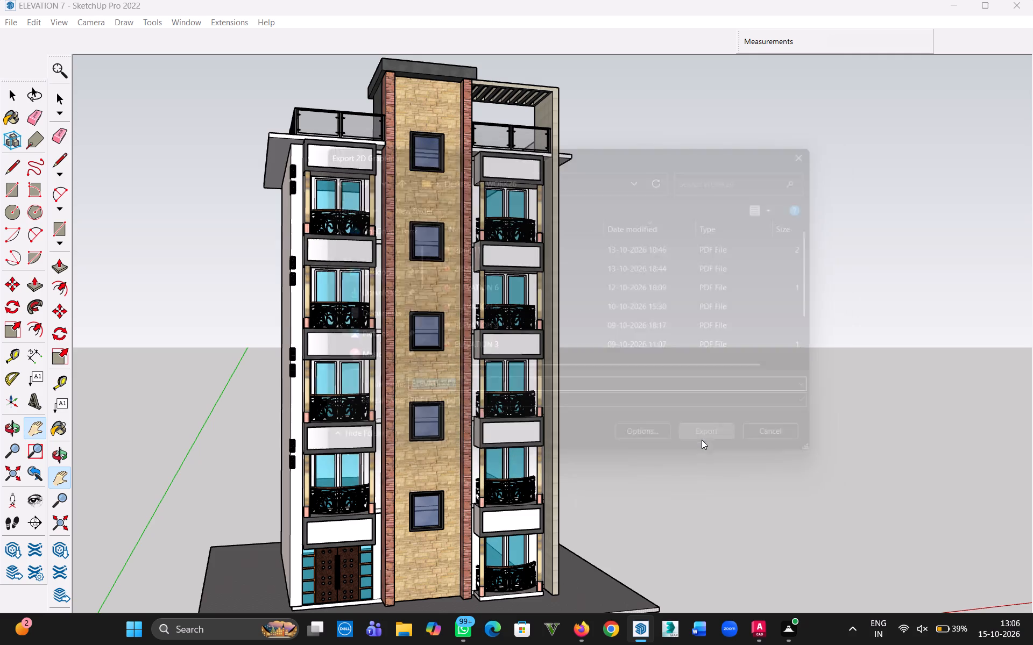
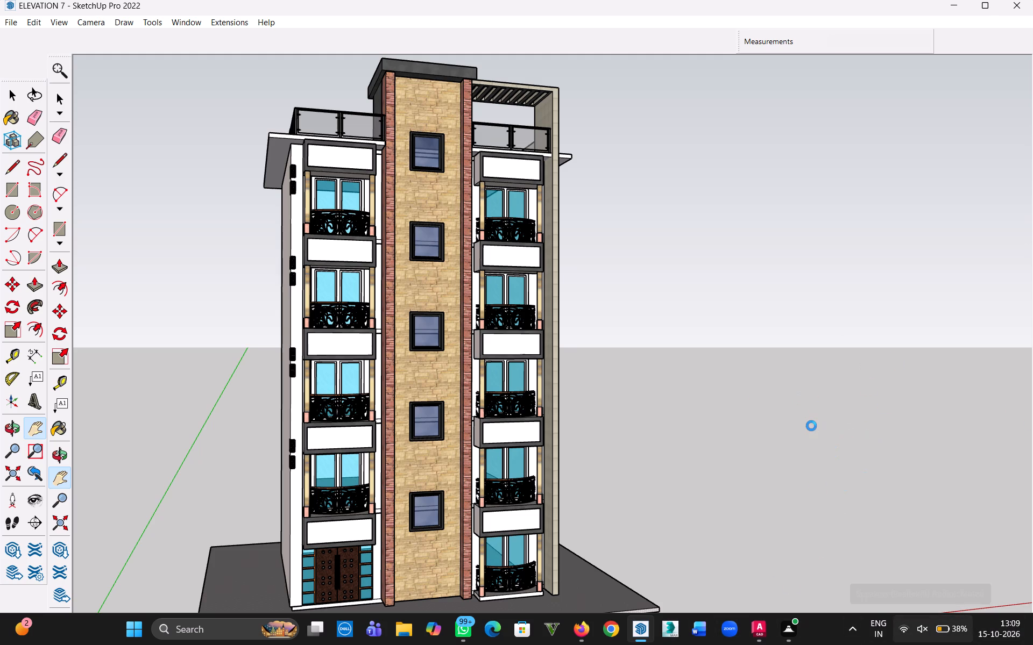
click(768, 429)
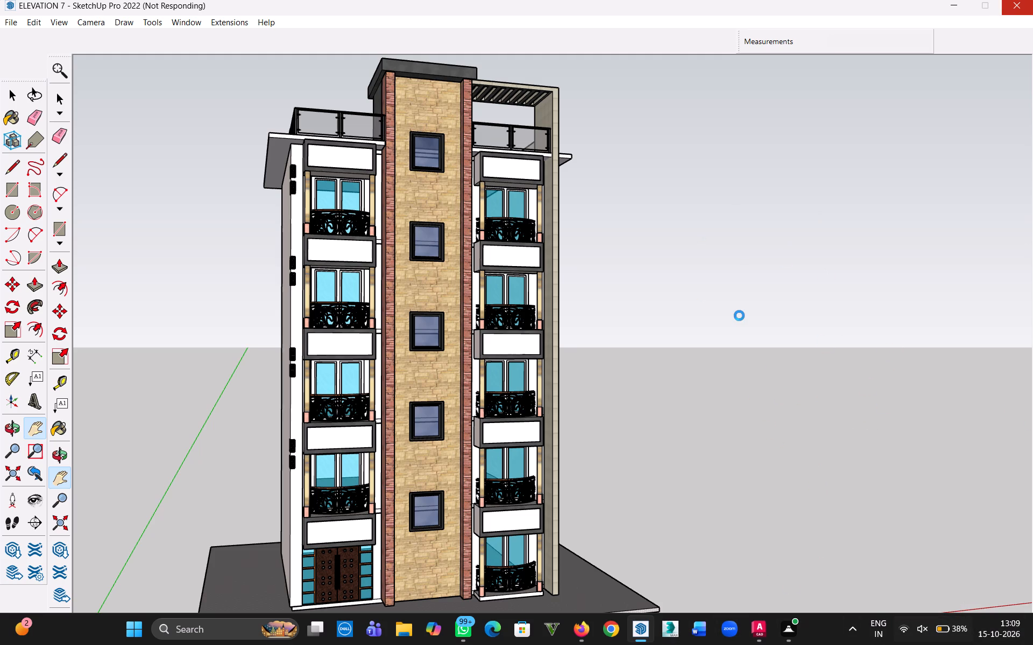
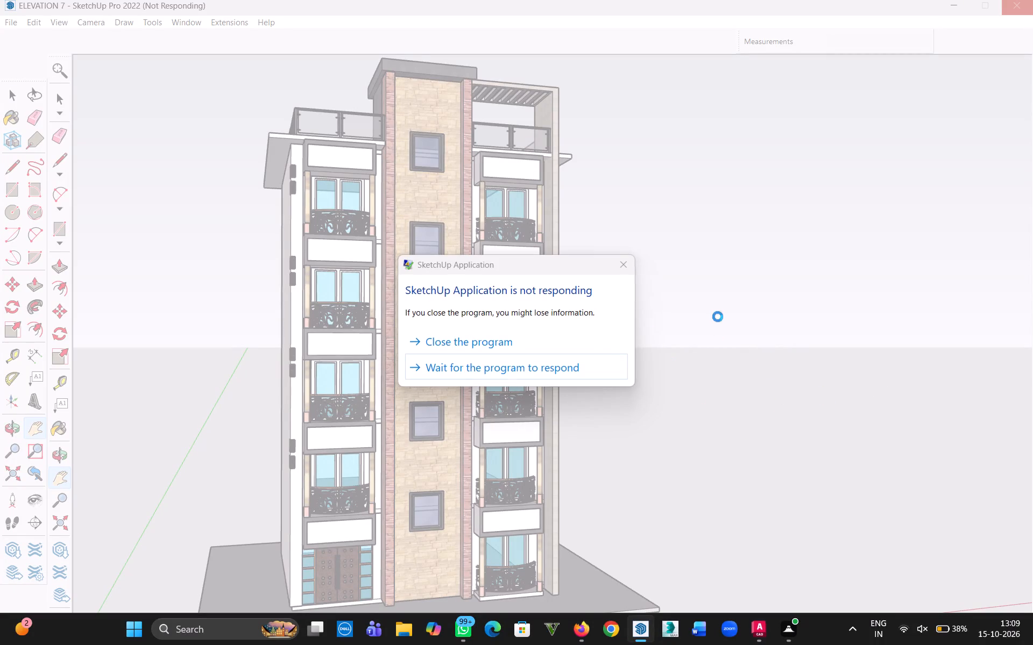
Force the unresponsive SketchUp program to close instead of waiting for it to respond.
click(487, 341)
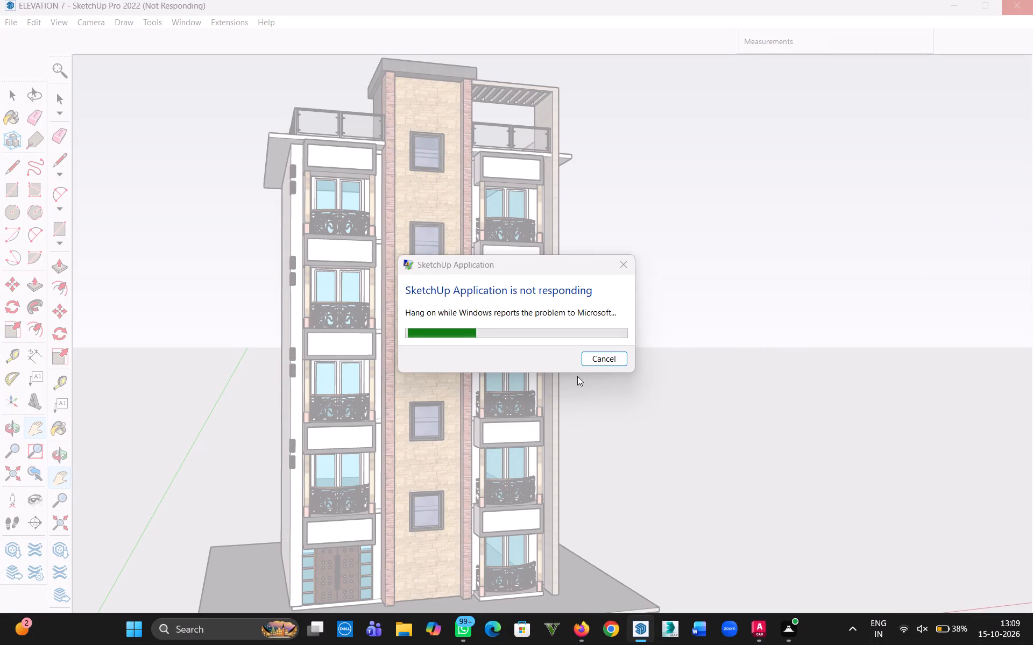
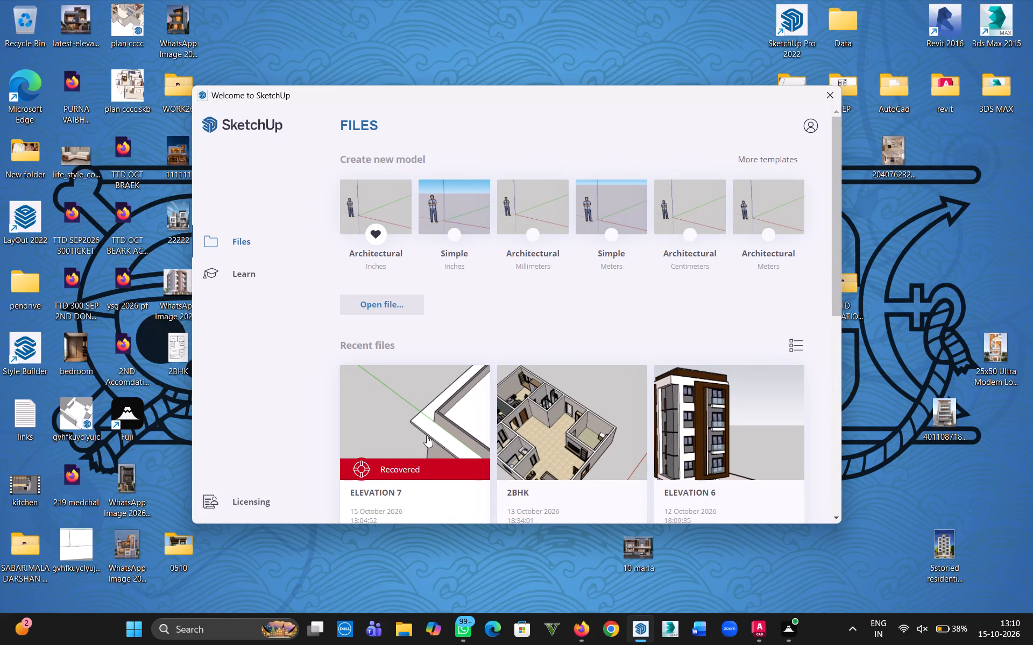
Open the recovered version of the ELEVATION 7 model from the recent files.
click(427, 435)
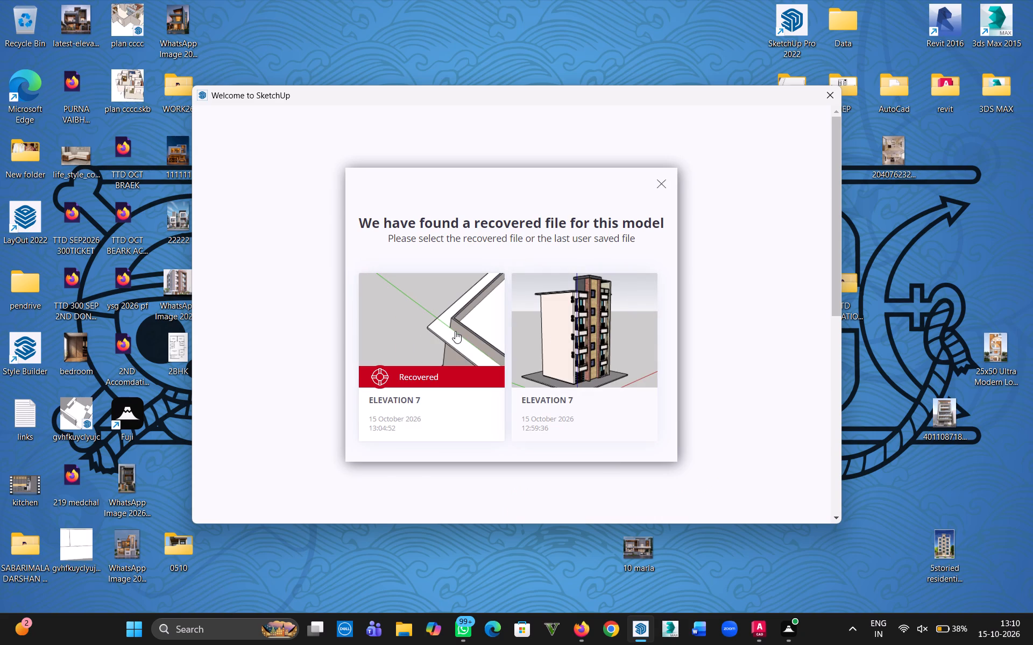
click(399, 333)
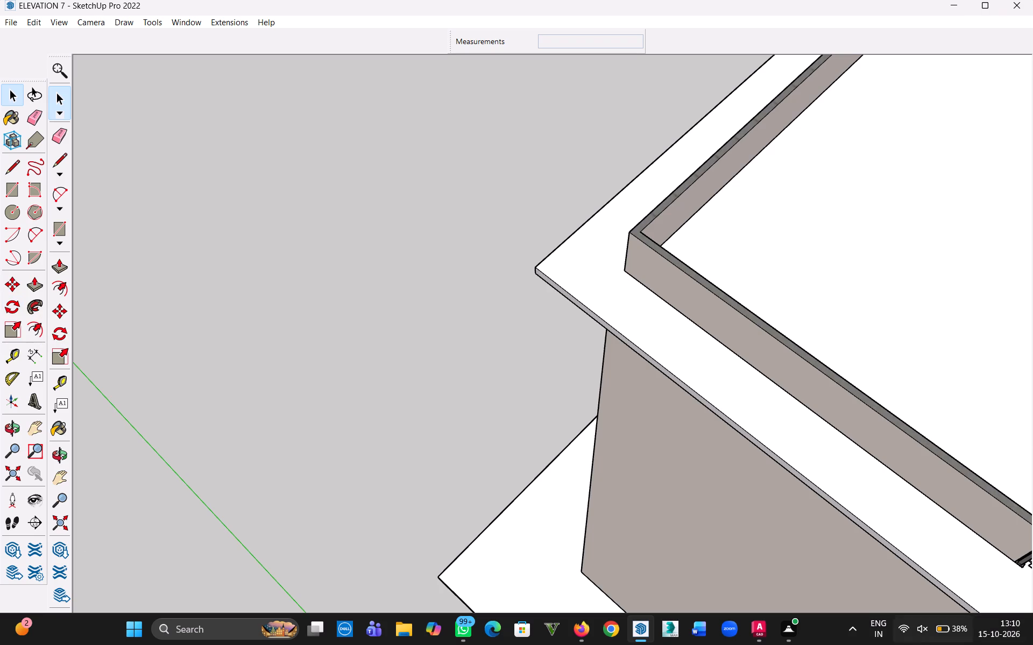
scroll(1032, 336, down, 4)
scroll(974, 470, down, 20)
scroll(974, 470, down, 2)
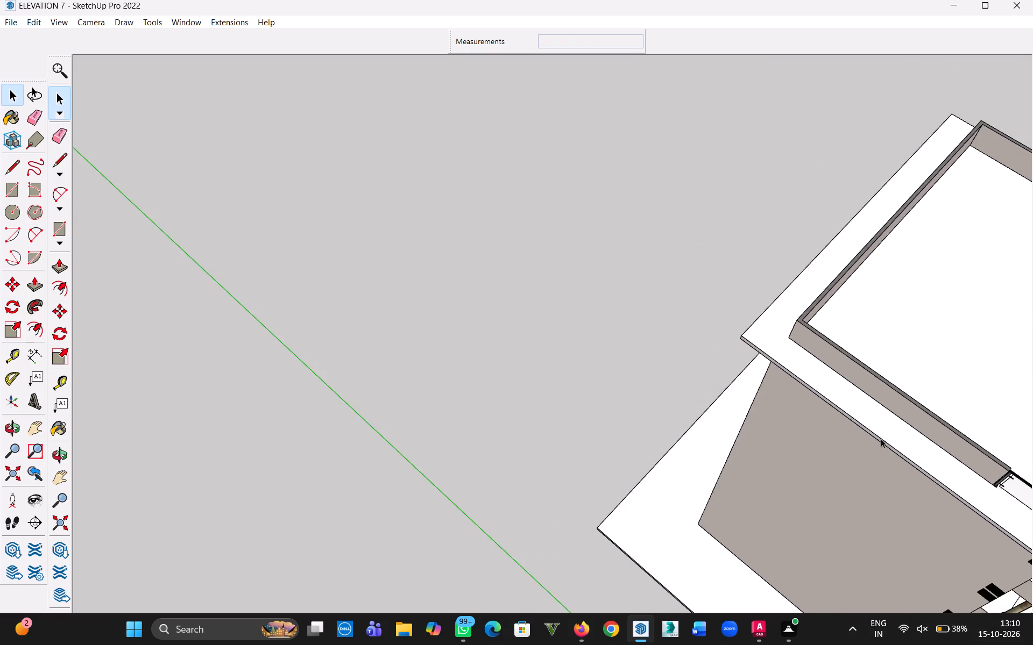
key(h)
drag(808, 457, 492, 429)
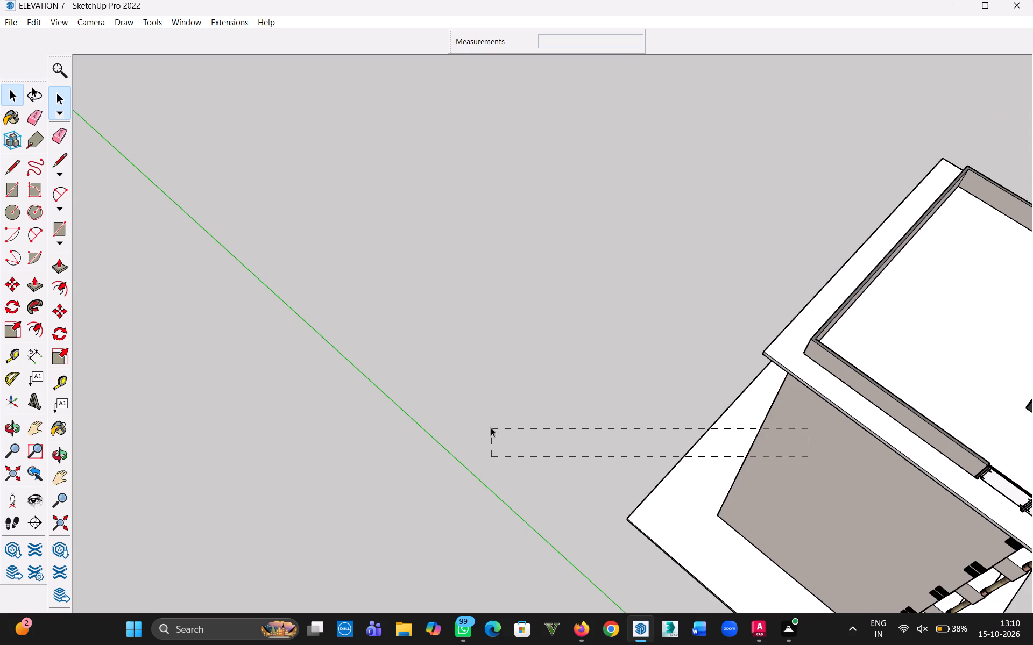
Close the recovered ELEVATION 7 model and save its changes.
click(1021, 2)
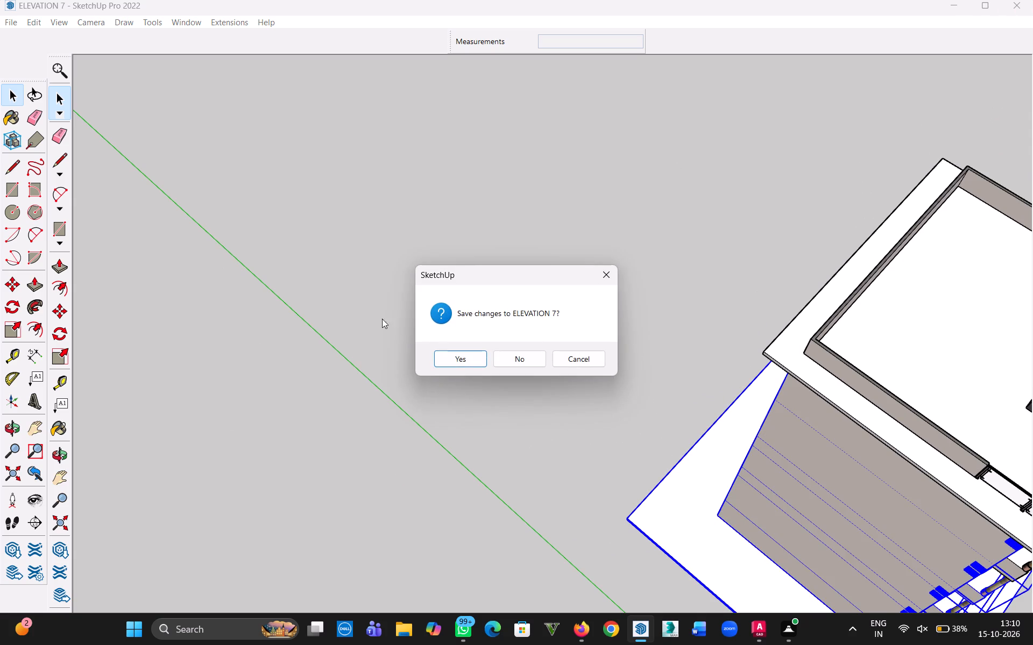
click(467, 365)
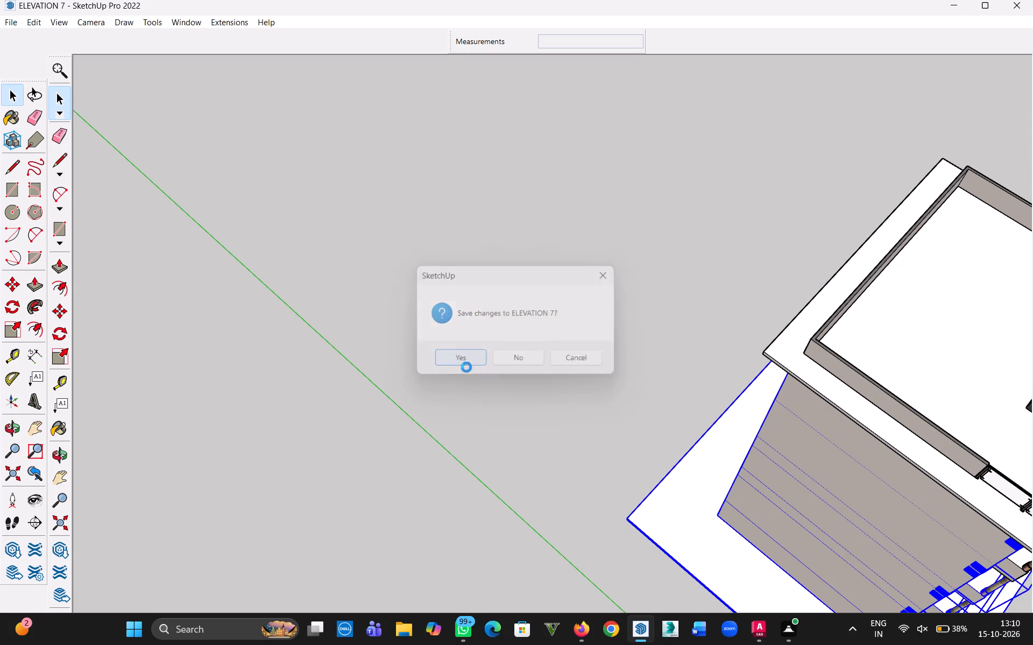
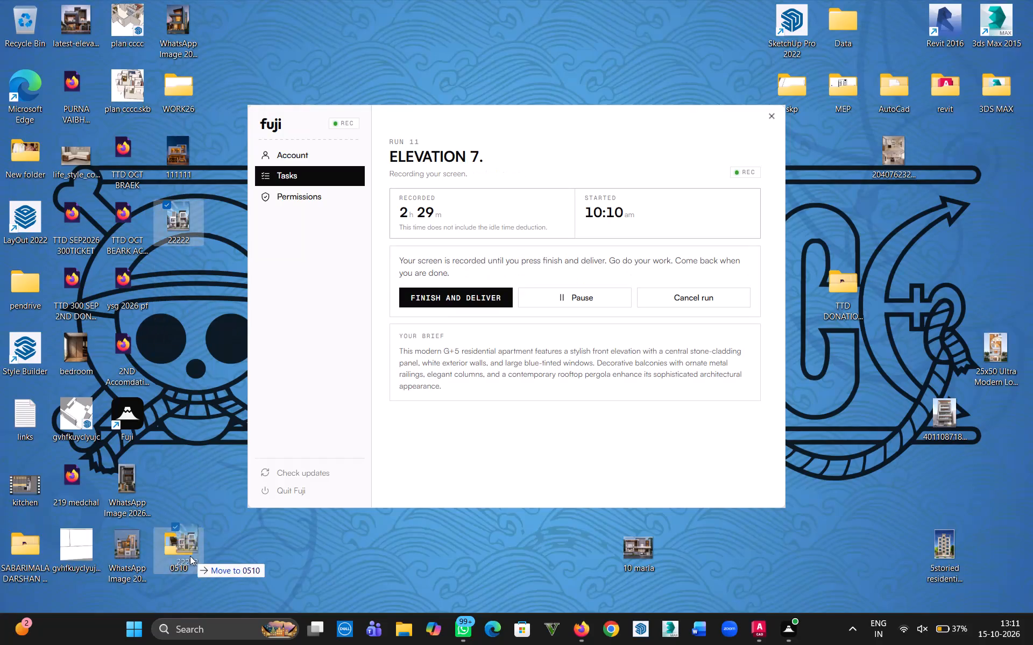
Move the desktop image 111111 into the 0510 folder.
drag(178, 160, 171, 559)
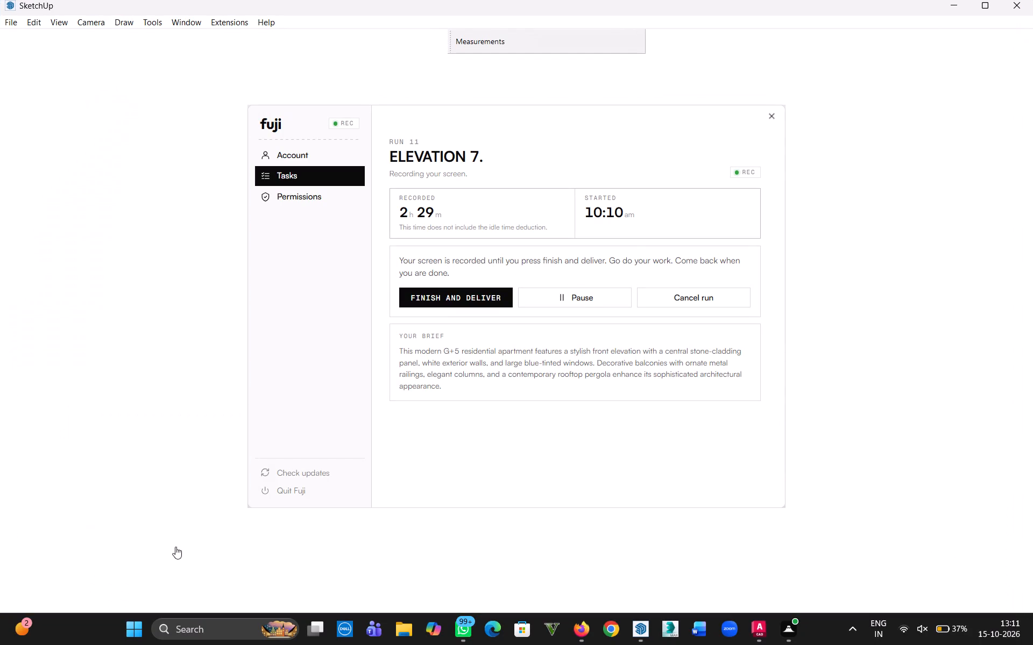
Minimize the SketchUp window that is loading the ELEVATION 7 model.
click(958, 12)
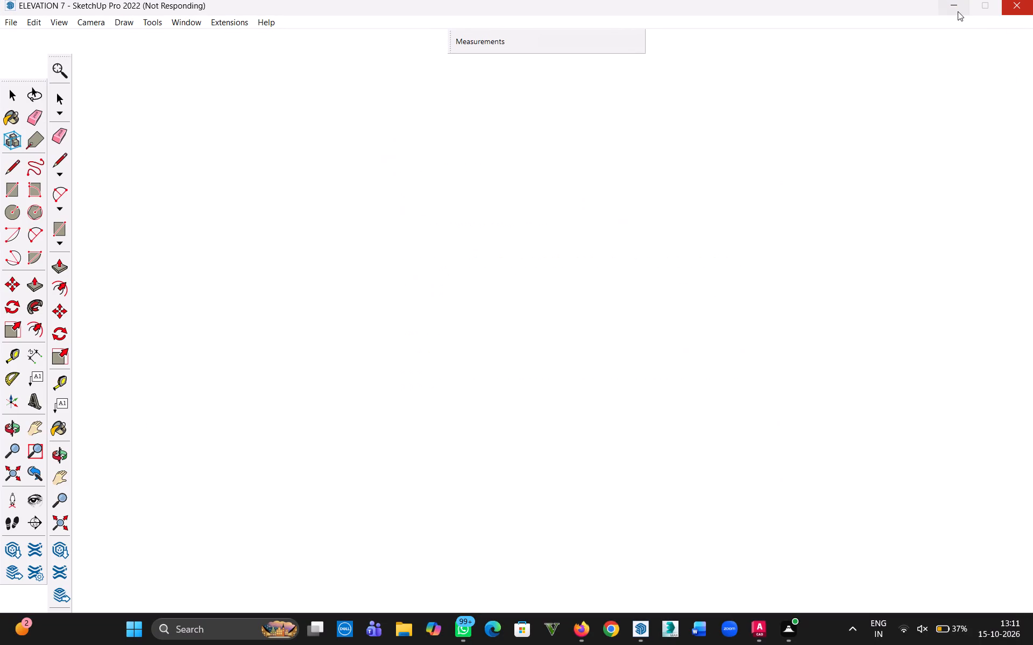
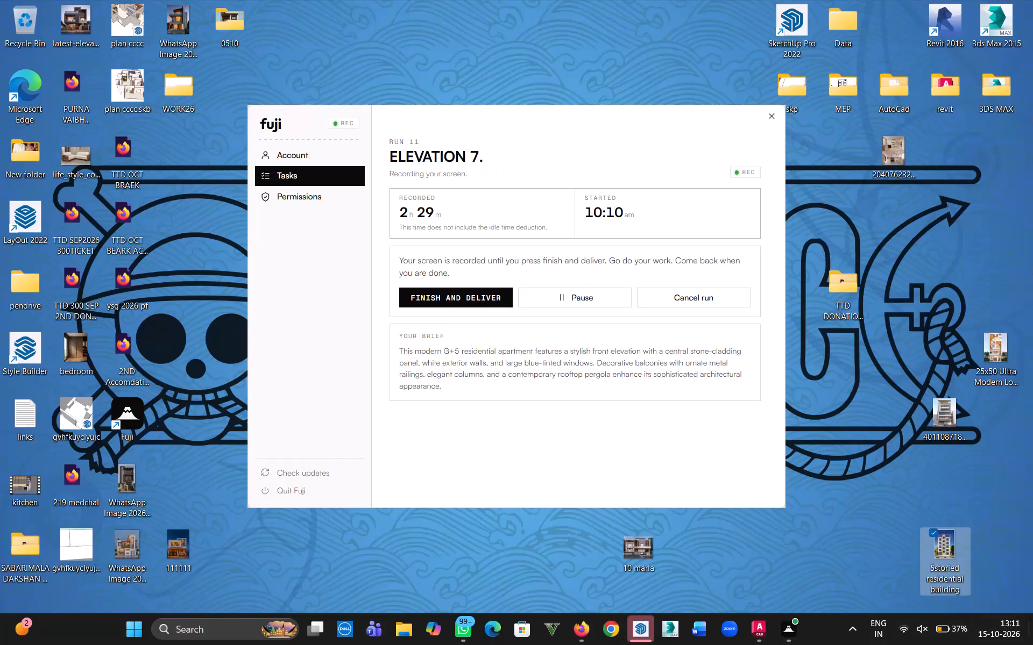
Move the desktop image "5storied residential building" into the 0510 folder, replacing the file of the same name there.
drag(939, 550, 871, 564)
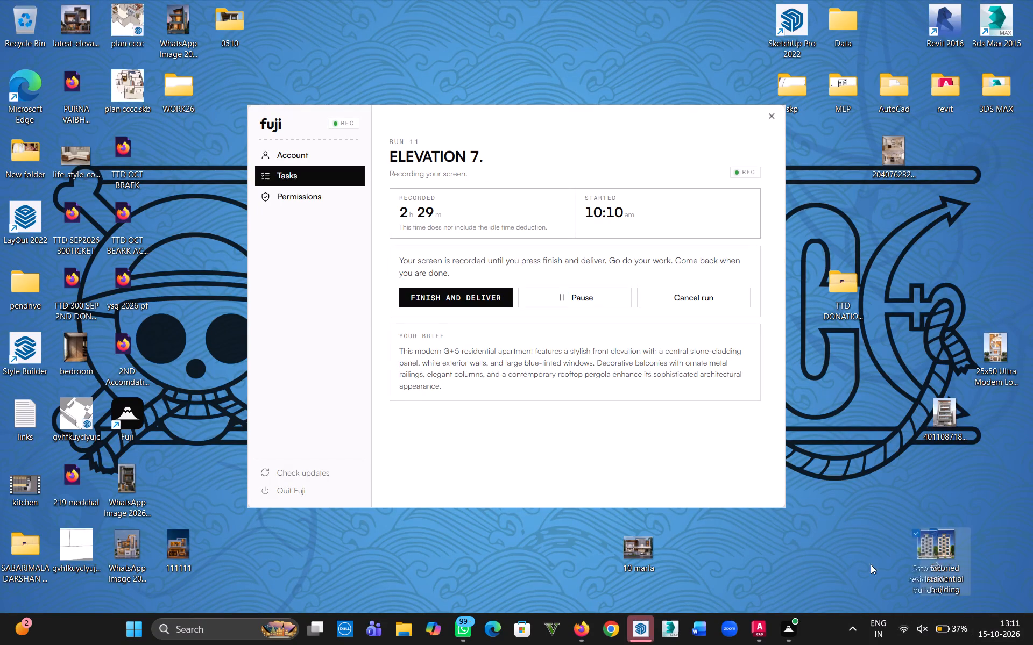
drag(871, 564, 223, 22)
click(289, 256)
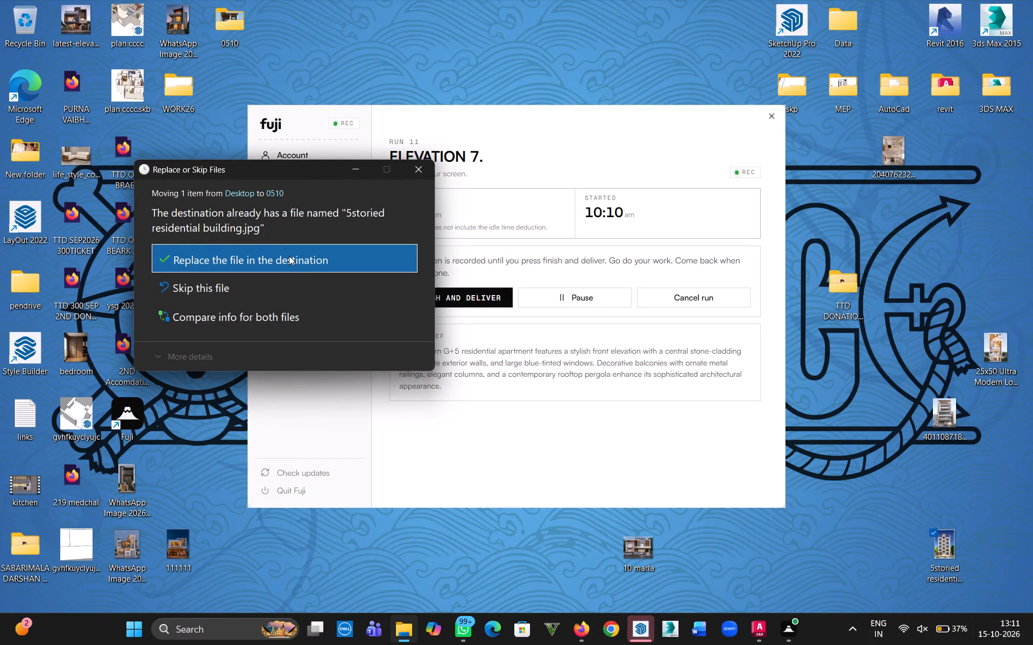
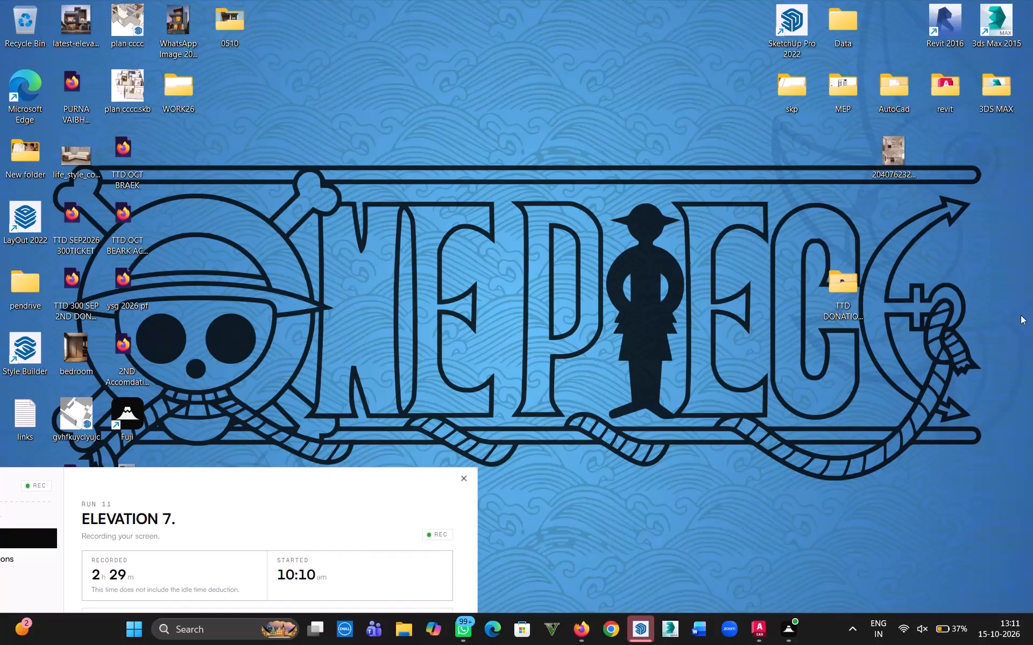
Move the TTD DONATION BREAK folder across the desktop to sit directly below the WORK26 folder.
drag(842, 290, 166, 148)
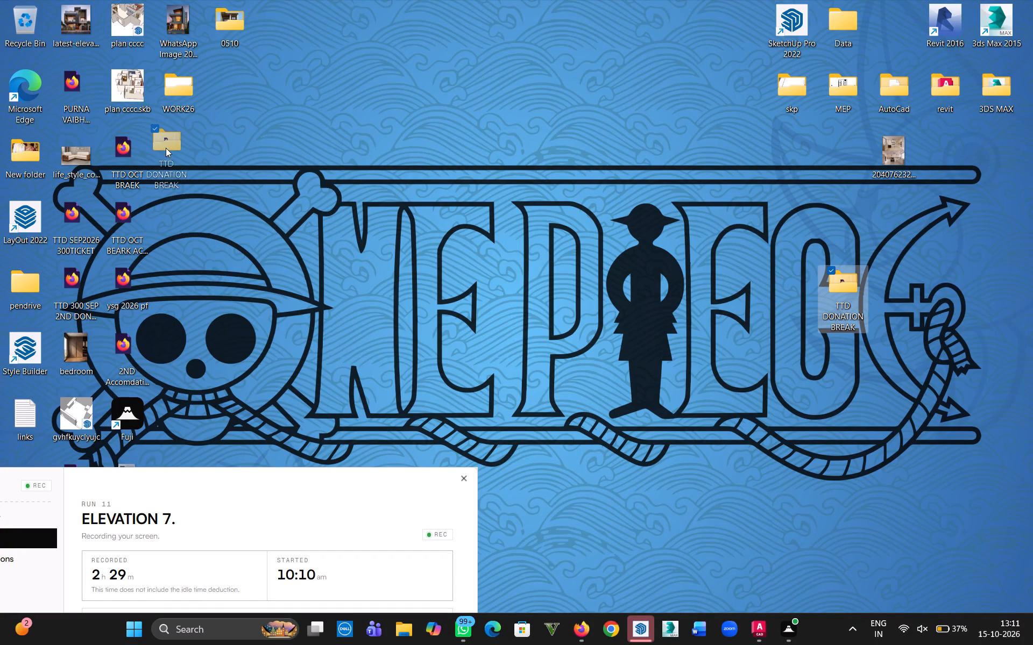
drag(166, 148, 179, 154)
File the two TTD OCT break documents and TTD SEP2026 300TICKET from the desktop into the TTD DONATION BREAK folder.
drag(128, 158, 174, 160)
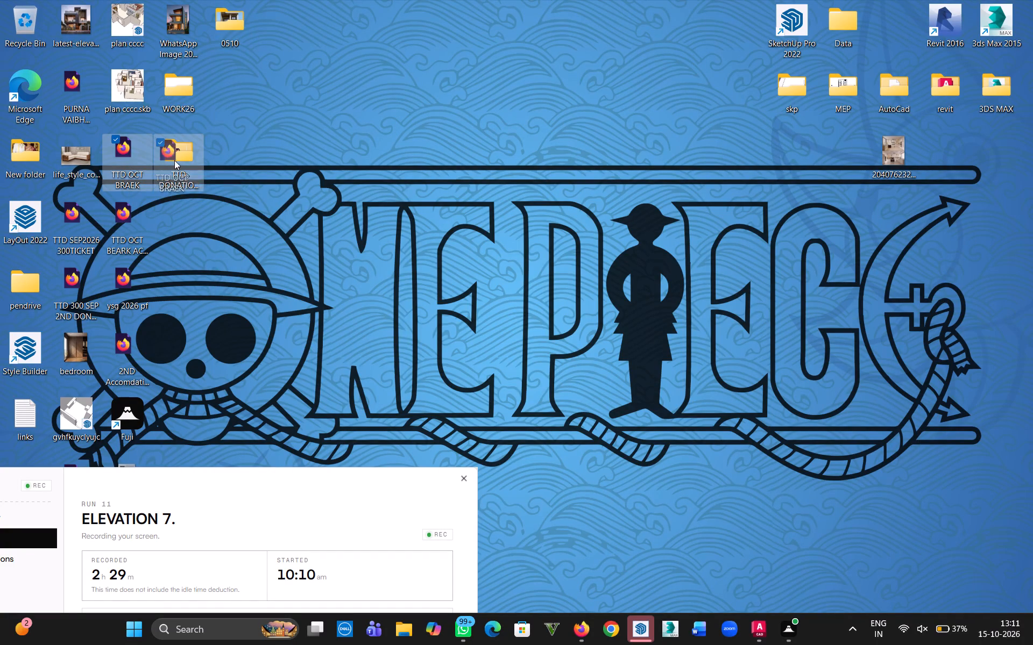
drag(174, 160, 181, 159)
drag(128, 230, 169, 158)
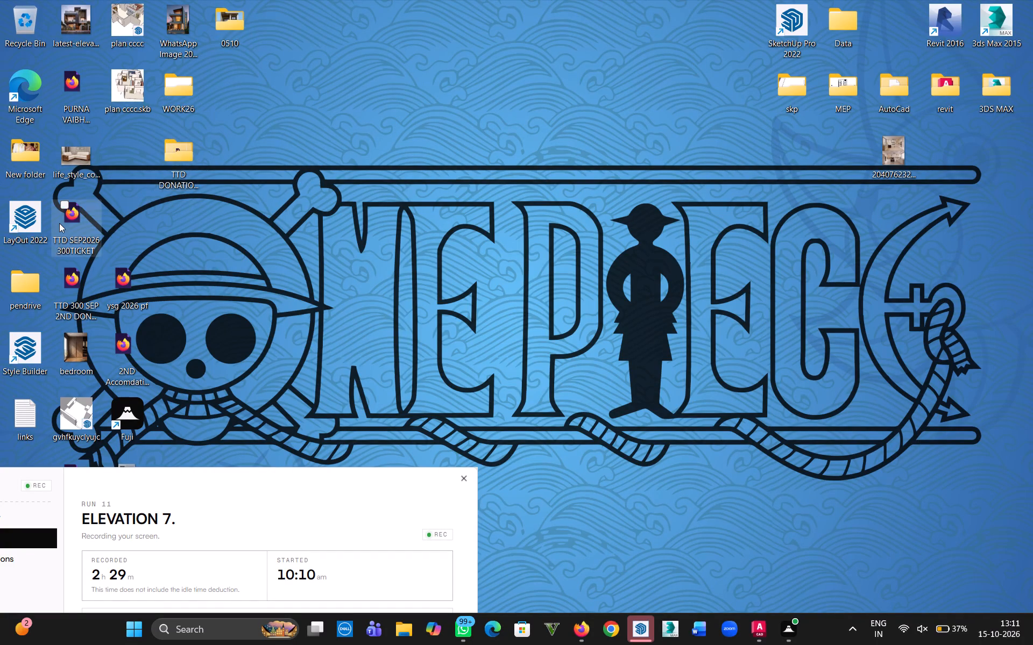
drag(60, 223, 164, 160)
Reposition the ysg 2026 pf file on the desktop, in the slot just below the life_style image.
drag(127, 293, 195, 162)
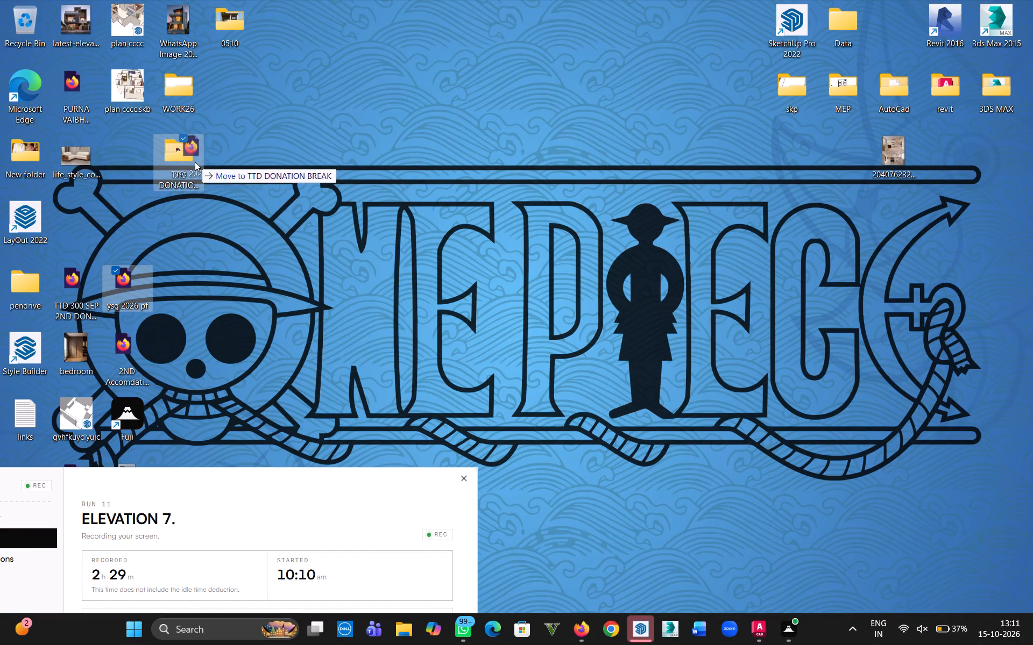
drag(195, 162, 91, 228)
click(303, 359)
File the 2ND Accomdation document and TTD 300 SEP 2ND DONATION into the TTD DONATION BREAK folder.
drag(132, 367, 191, 178)
drag(67, 289, 234, 140)
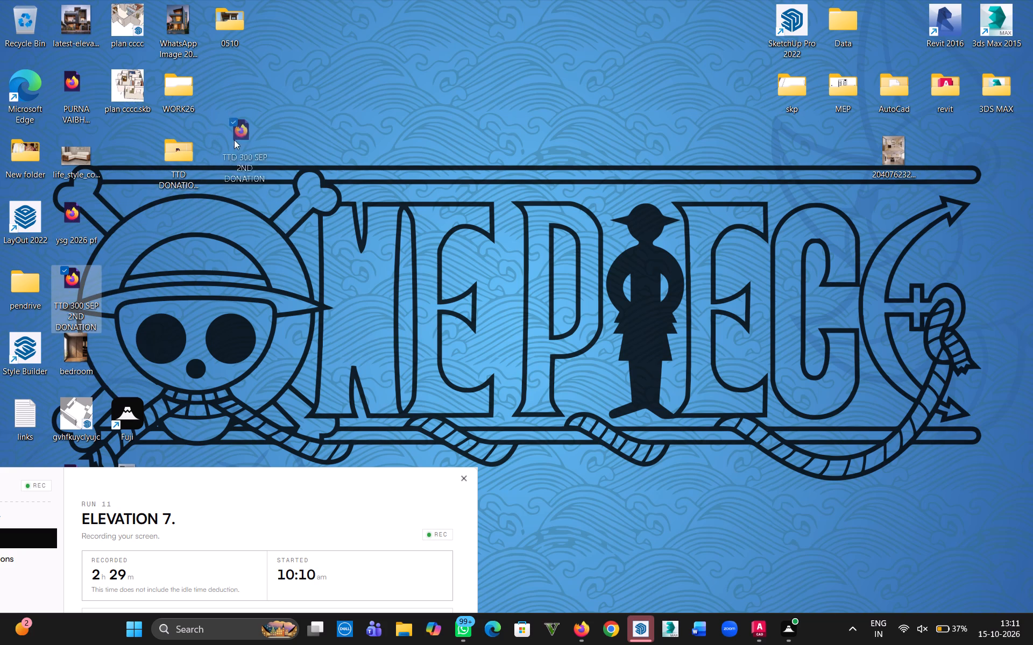
drag(234, 140, 174, 166)
Shift the TTD DONATION BREAK folder to the desktop slot directly below plan cccc.skb.
drag(173, 149, 130, 146)
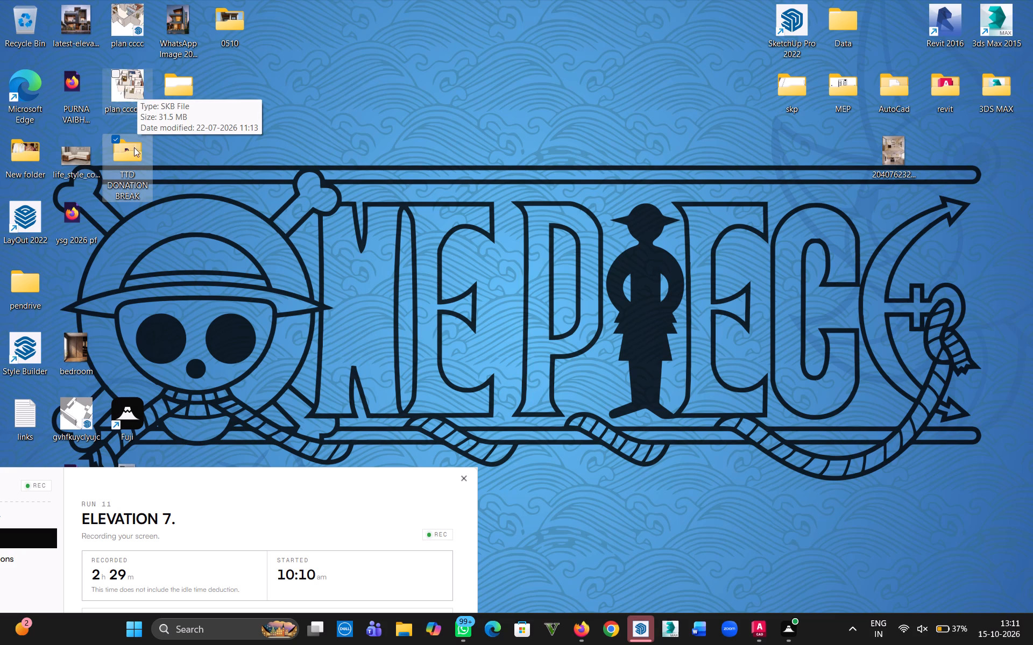
Move the desktop images bedroom, life_style and latest-elevation into the TTD DONATION BREAK folder.
drag(76, 339, 135, 162)
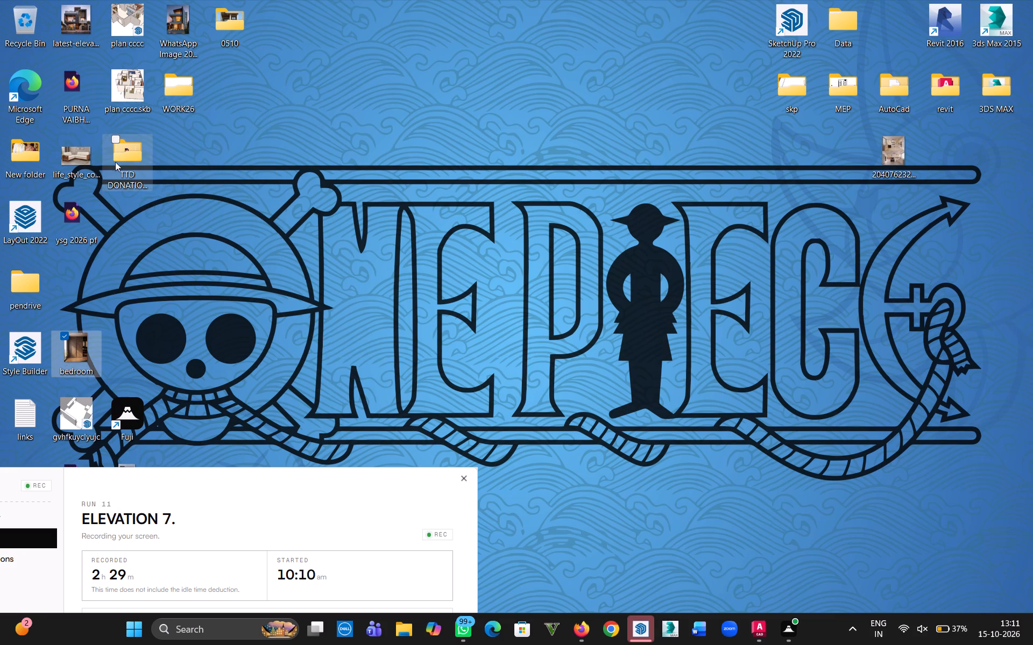
drag(84, 157, 137, 175)
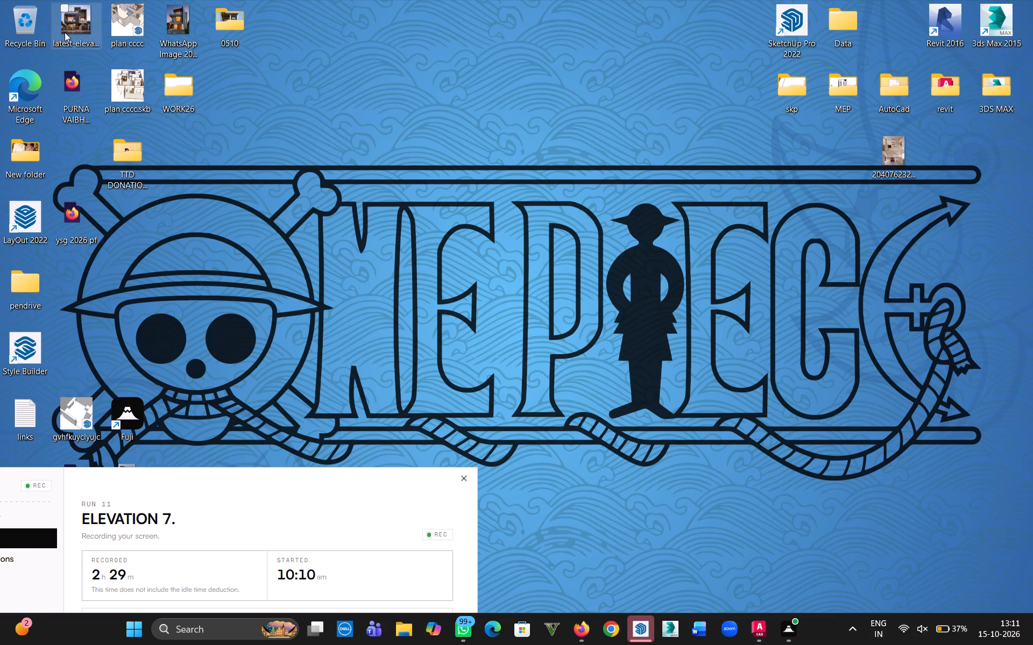
drag(65, 32, 131, 153)
Move the WhatsApp image dated 2026-10-10 from the desktop into the 0510 folder.
drag(170, 24, 144, 173)
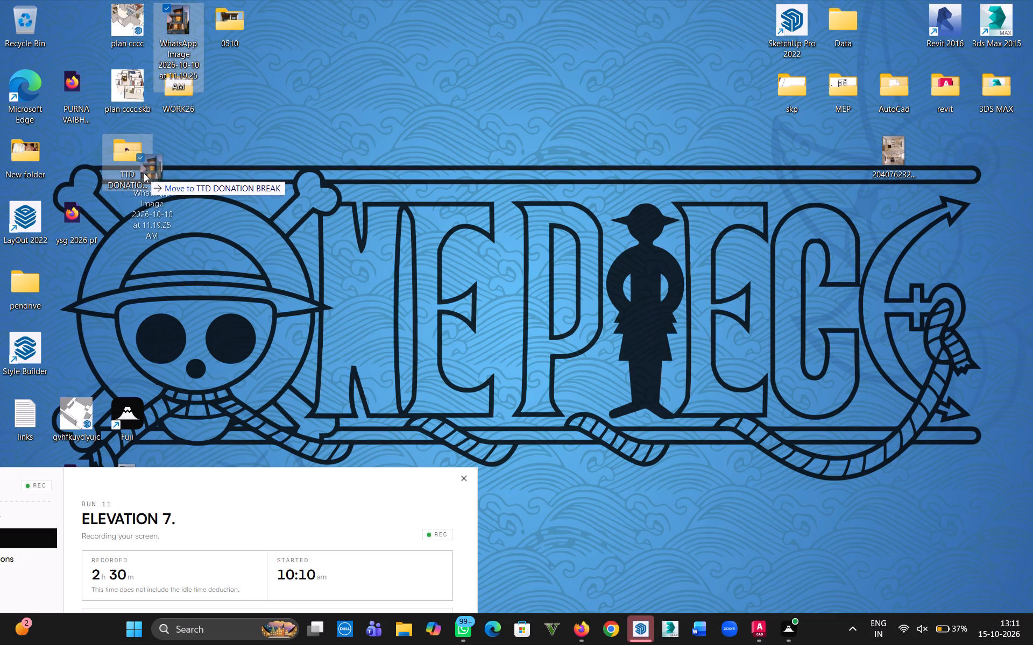
drag(144, 173, 230, 29)
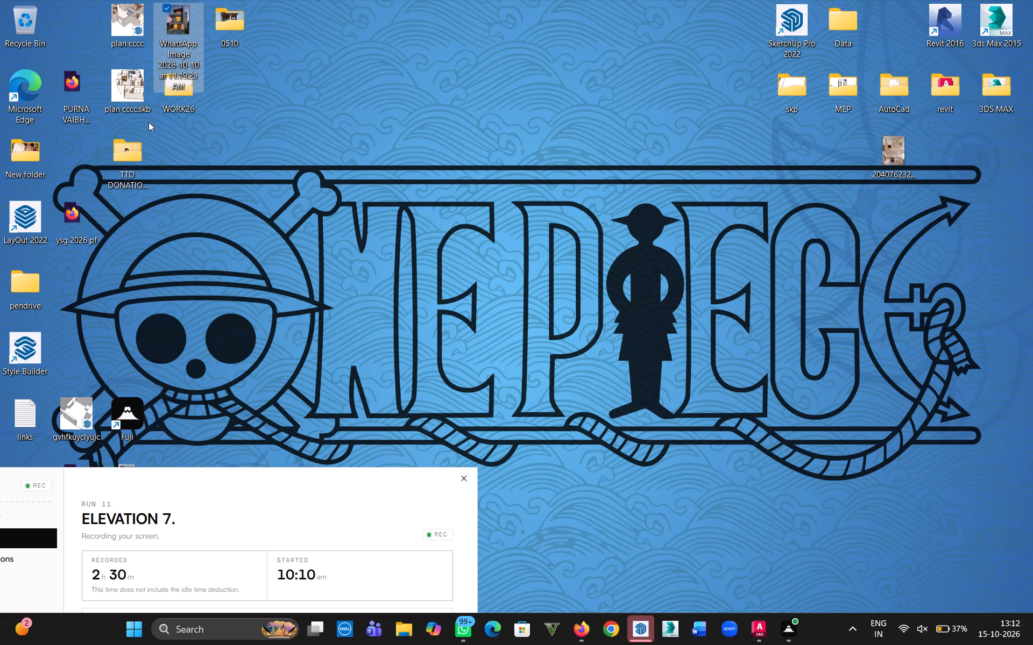
click(131, 361)
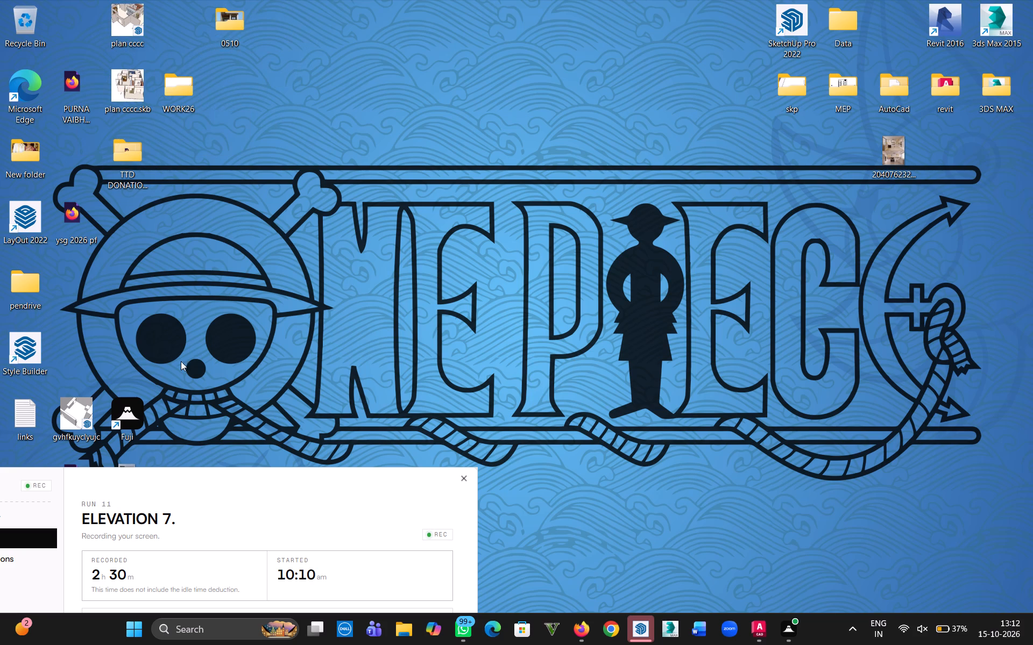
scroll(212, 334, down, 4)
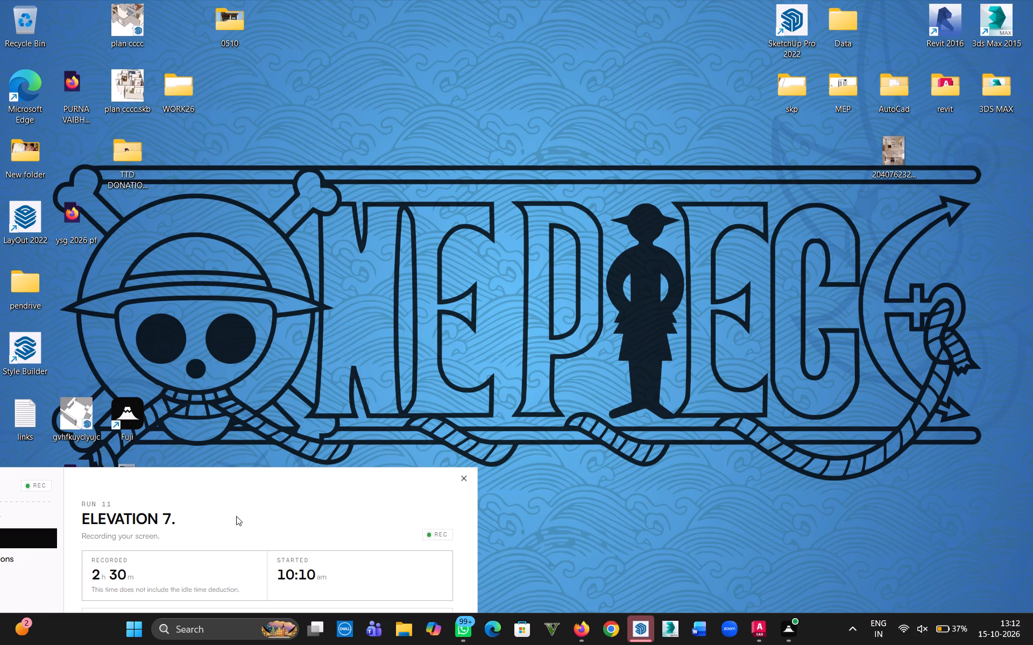
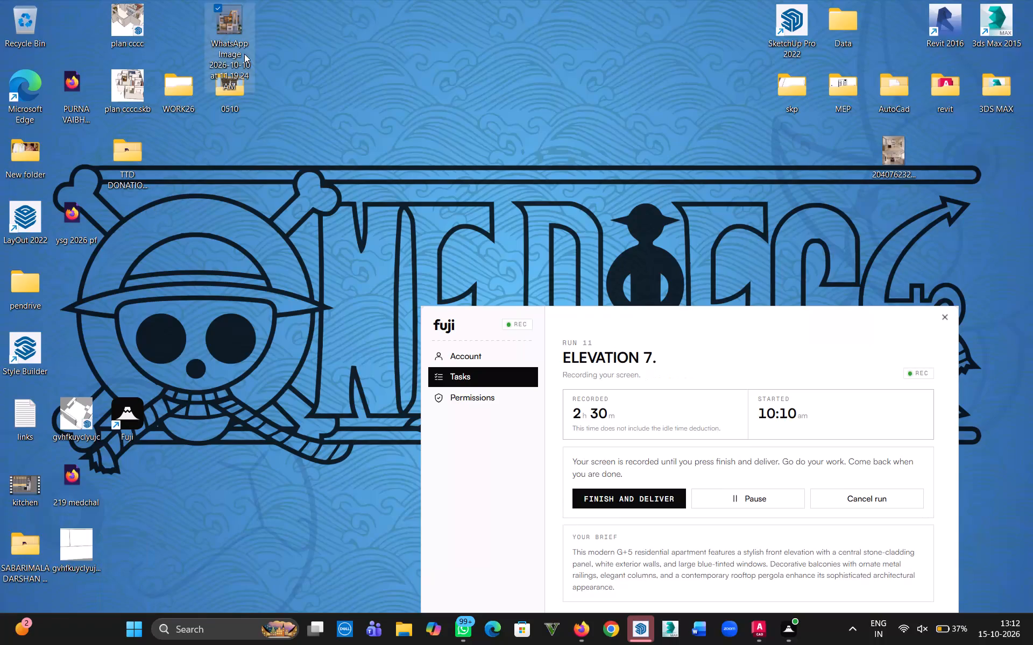
Move the numbered image below the AutoCad folder and the remaining WhatsApp image from the desktop into the 0510 folder.
drag(896, 173, 241, 87)
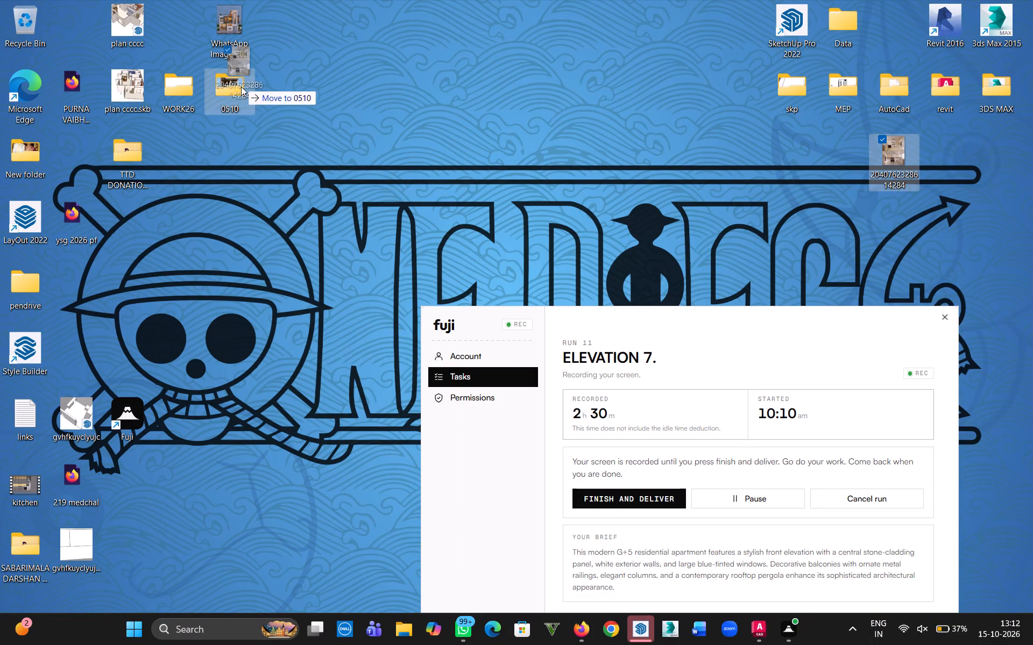
drag(241, 87, 244, 97)
drag(230, 36, 232, 94)
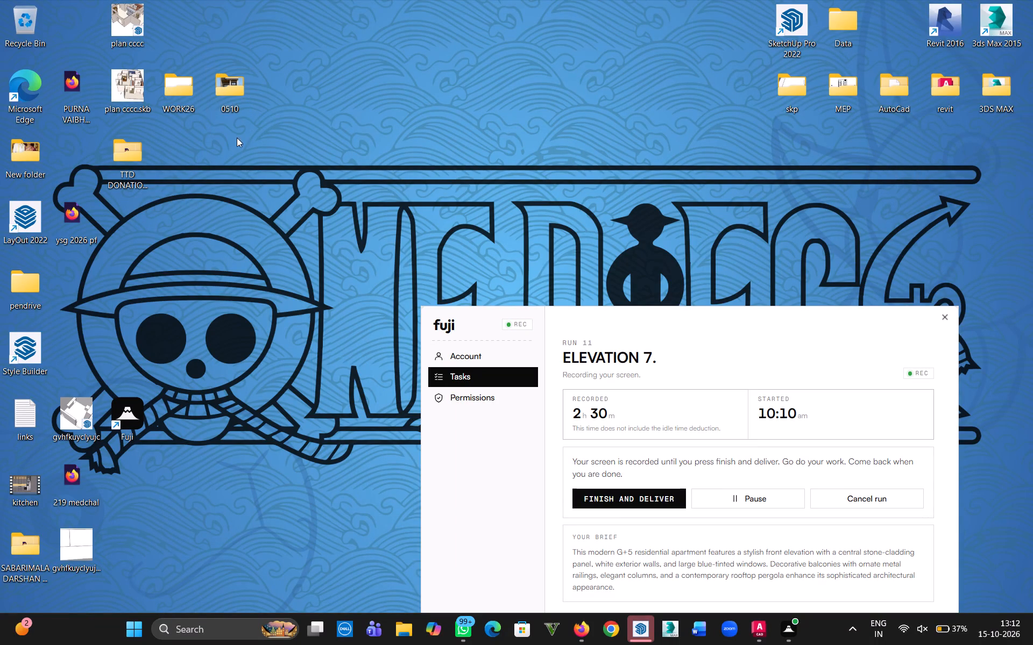
click(146, 335)
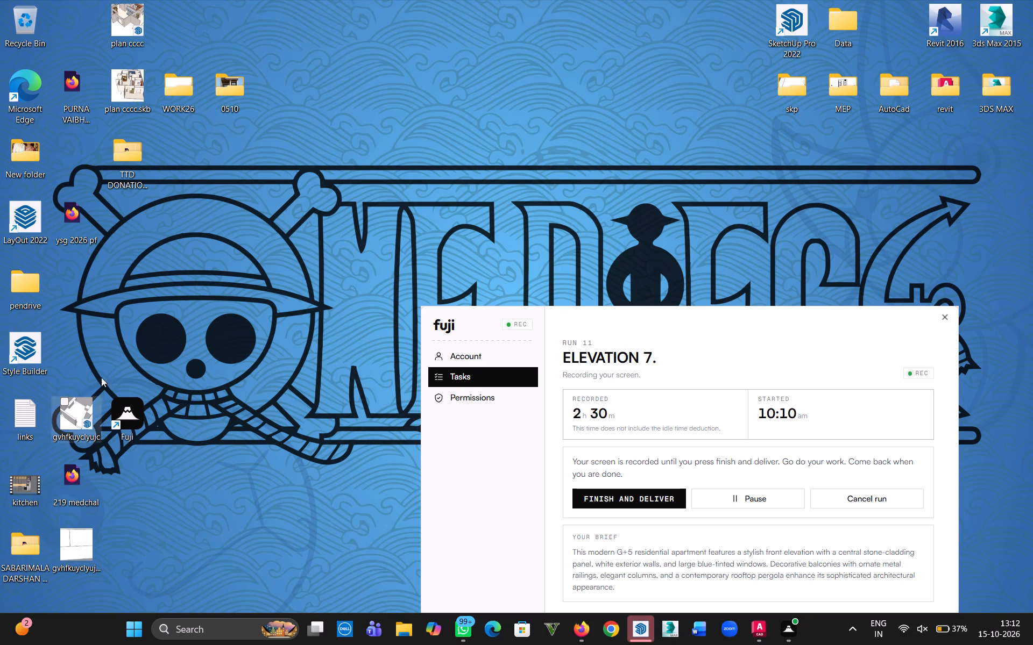
Move kitchen, plan cccc, gvhfkuyclyujc and gvhfkuyclyujc.skb from the desktop into the 0510 folder and refresh the desktop.
drag(10, 490, 114, 125)
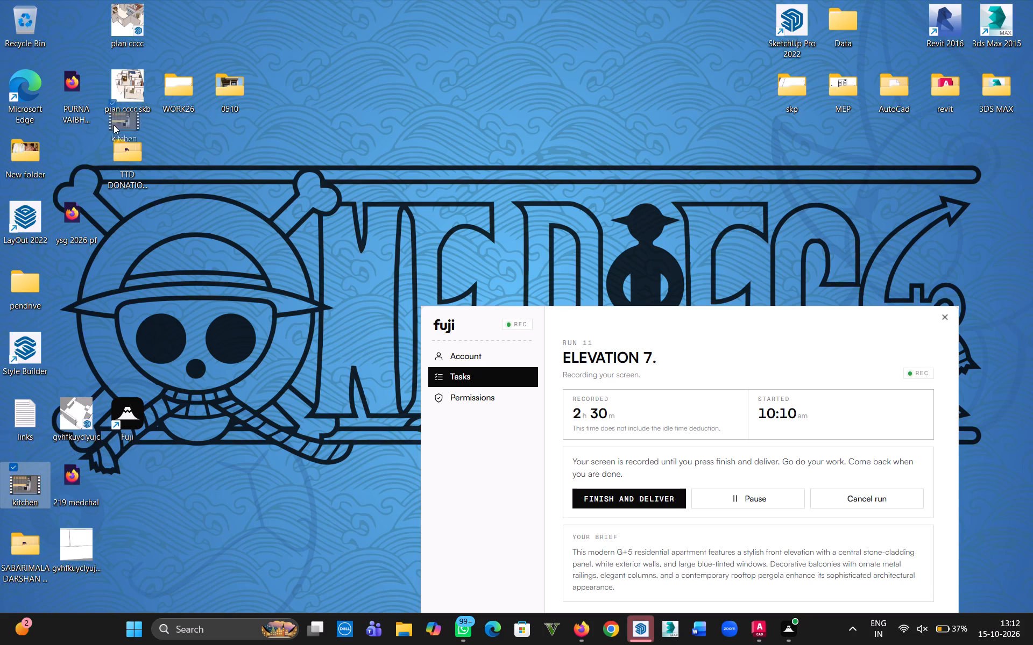
drag(114, 125, 228, 102)
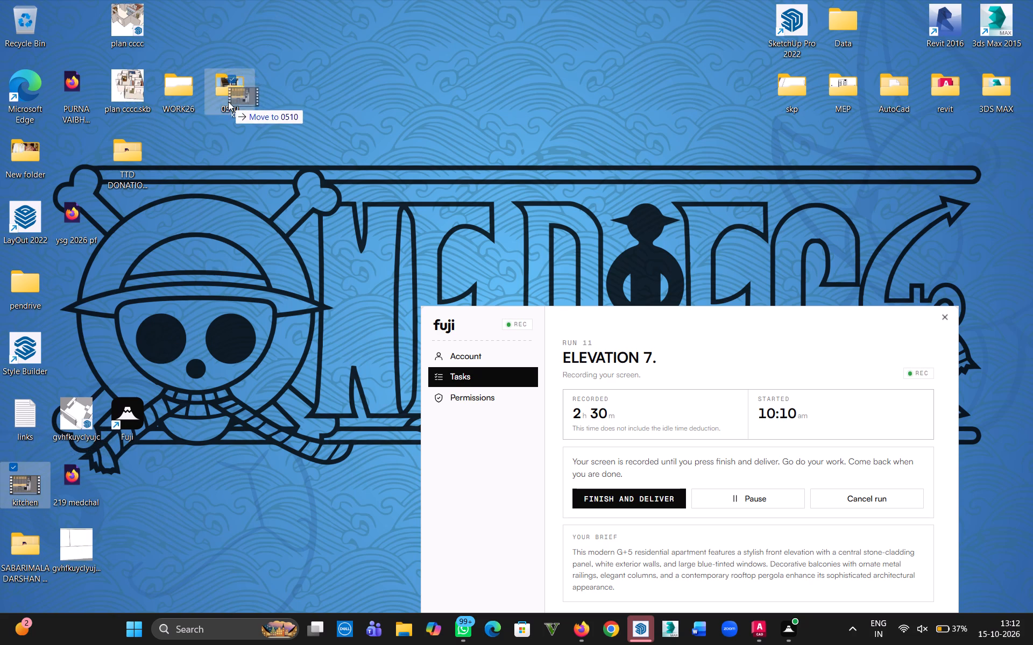
drag(228, 102, 228, 102)
drag(119, 22, 225, 92)
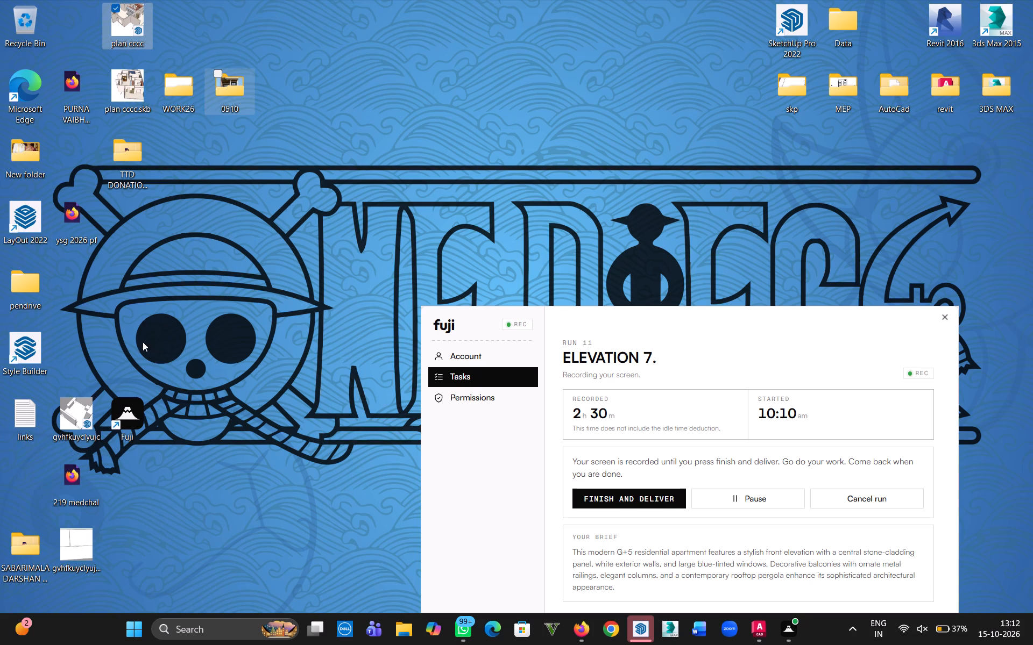
drag(60, 423, 221, 107)
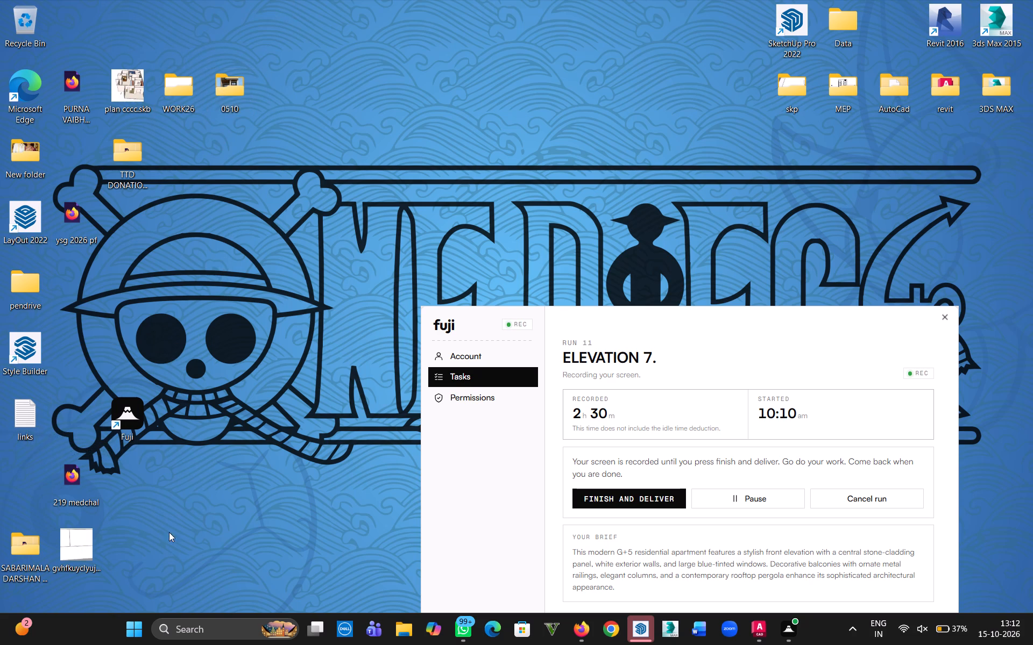
drag(82, 540, 217, 285)
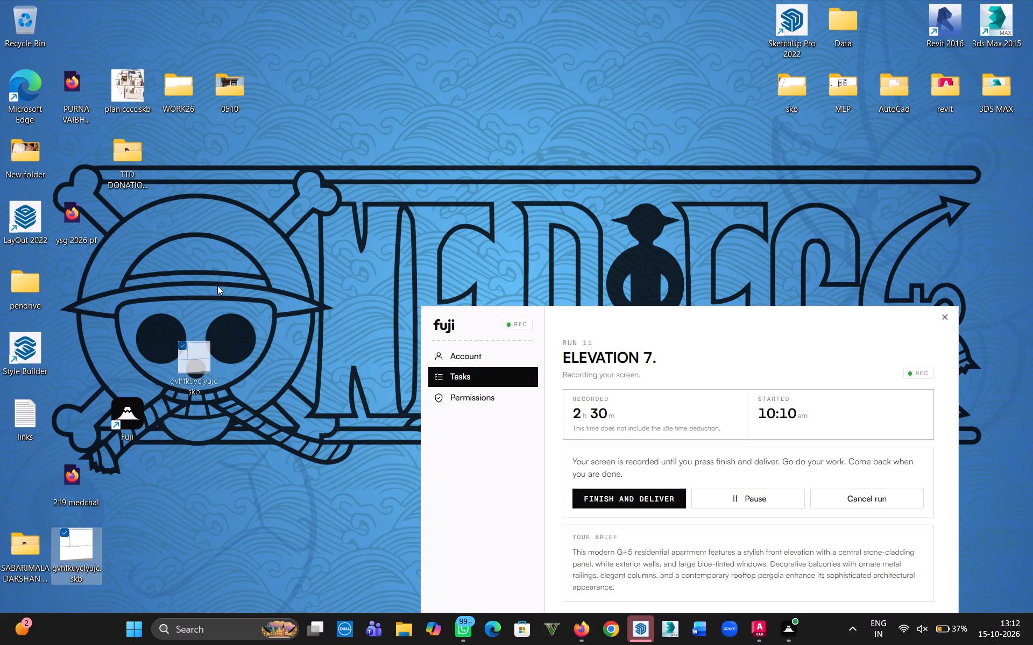
drag(217, 285, 243, 90)
click(218, 261)
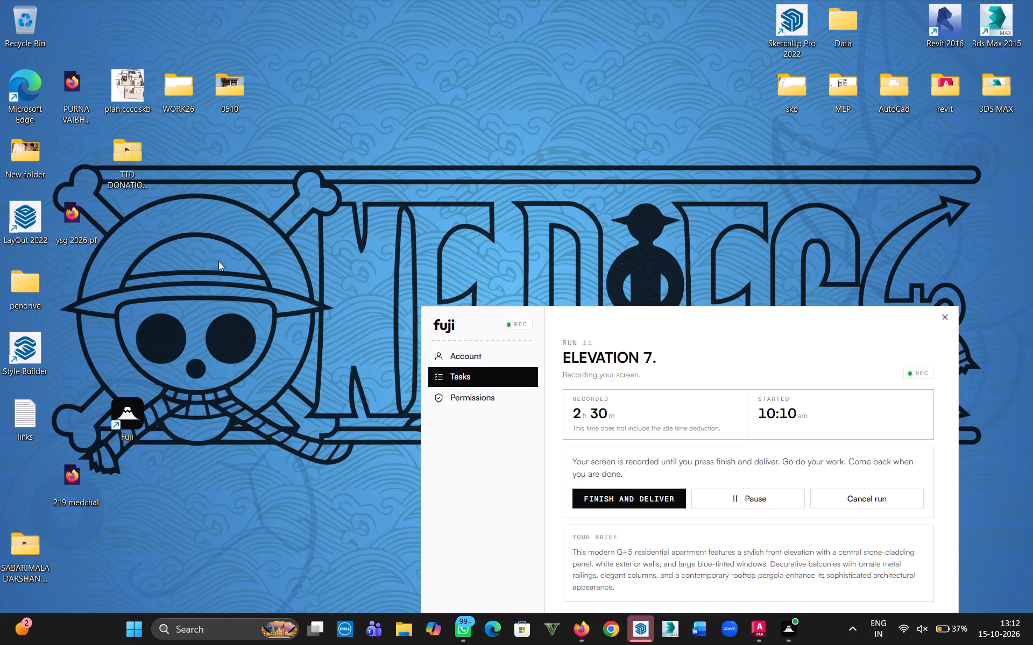
right_click(218, 261)
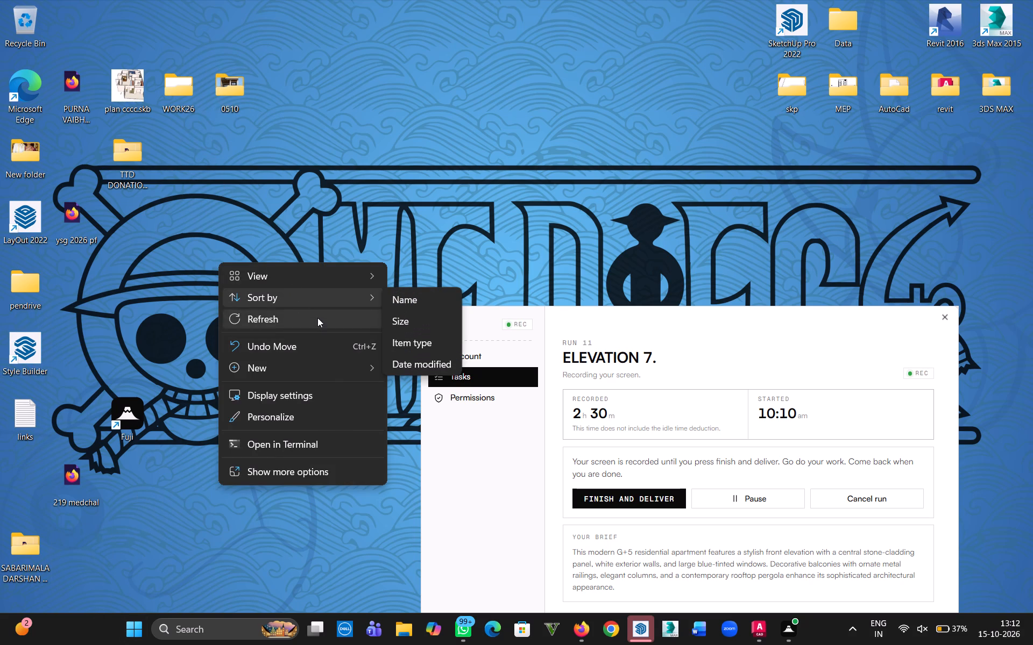
click(317, 318)
Reposition the Fuji shortcut directly below ysg 2026 pf and the 219 medchal file beside the Recycle Bin.
drag(137, 418, 87, 289)
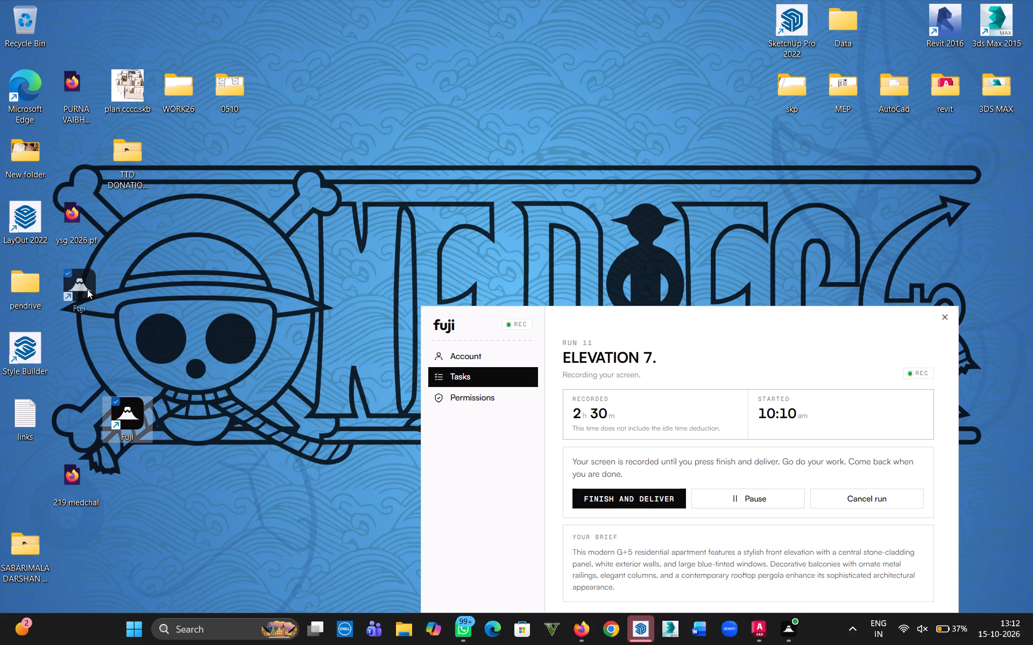
drag(87, 289, 86, 289)
drag(66, 494, 63, 45)
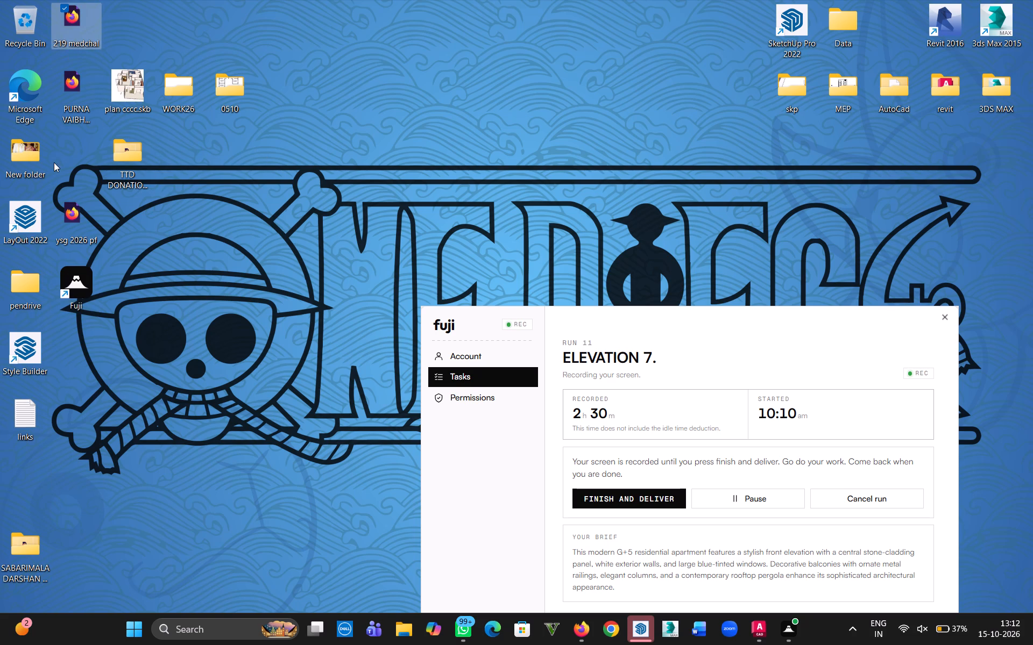
Move plan cccc.skb from the desktop into the 0510 folder.
drag(137, 84, 234, 89)
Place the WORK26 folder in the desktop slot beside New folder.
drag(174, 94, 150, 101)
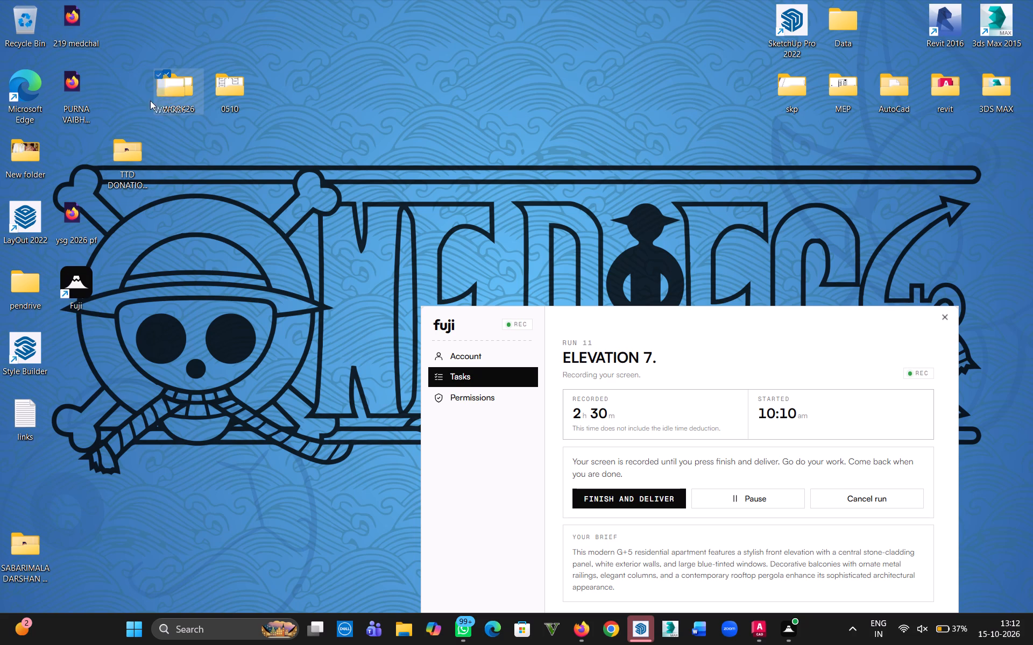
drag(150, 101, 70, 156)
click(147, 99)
Place the 0510 folder in the desktop slot beside 219 medchal.
drag(225, 83, 119, 32)
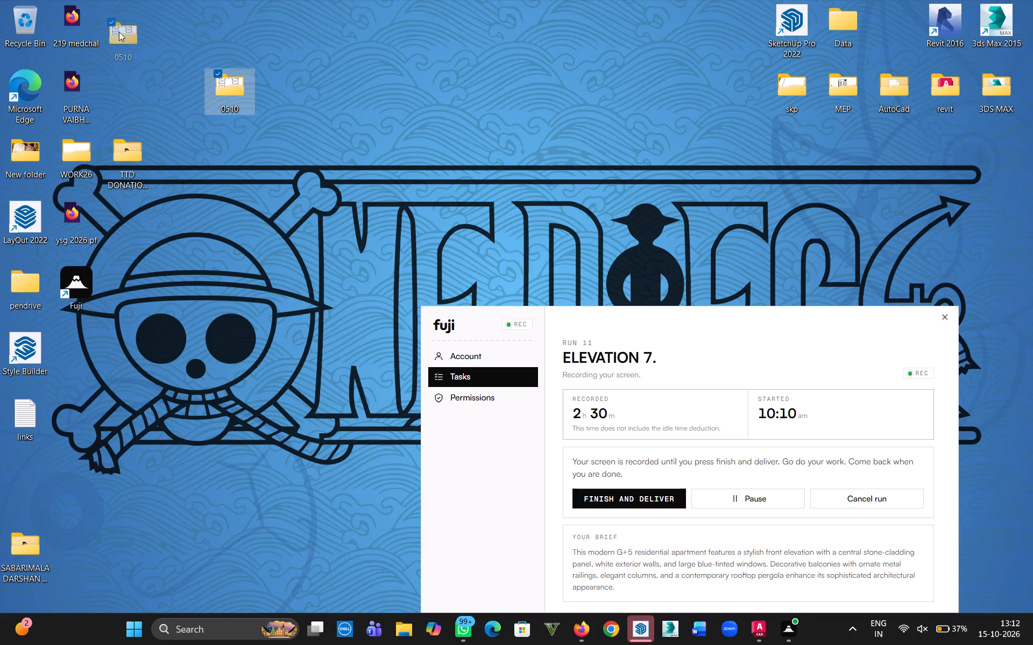
drag(119, 32, 120, 32)
Shift WORK26 out of the slot beside New folder and place the TTD DONATION BREAK folder there.
drag(137, 151, 138, 75)
drag(77, 162, 210, 154)
drag(128, 95, 81, 153)
Move the SABARIMALA DARSHAN TICKETS folder to the desktop slot directly below links.
drag(30, 552, 42, 484)
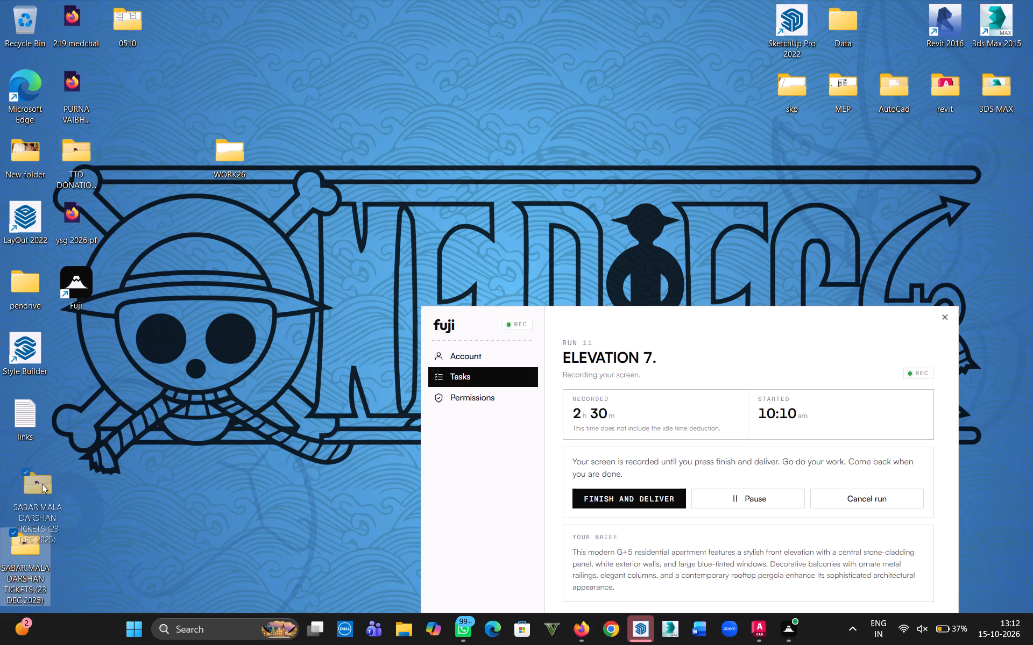
drag(42, 484, 32, 471)
Place the WORK26 folder on the desktop between the Data folder and the Revit 2016 shortcut, leaving nothing selected.
drag(225, 164, 77, 359)
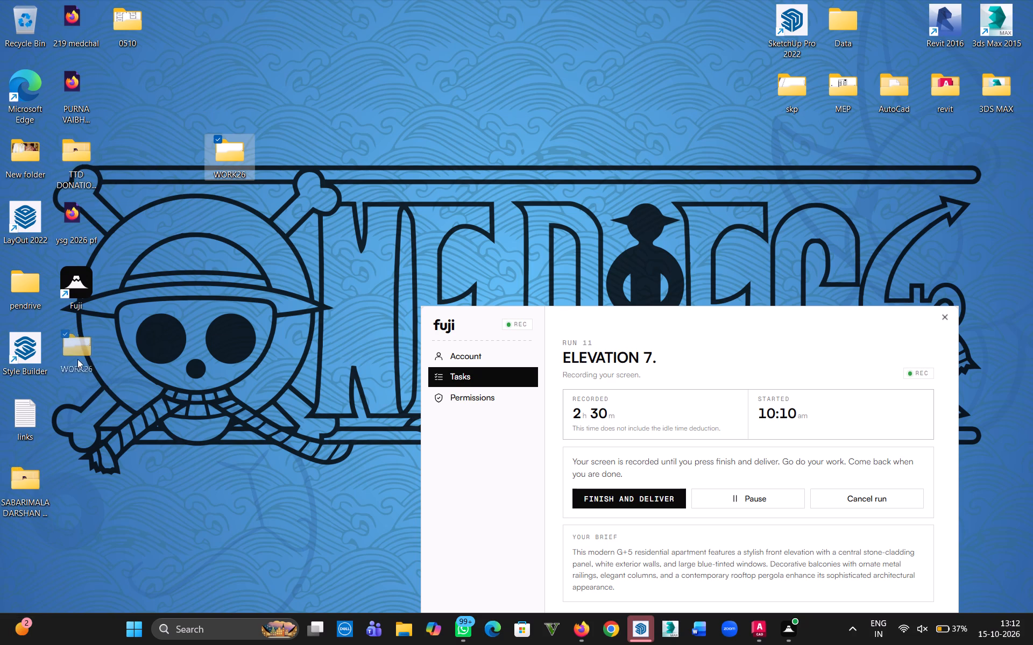
drag(77, 359, 887, 37)
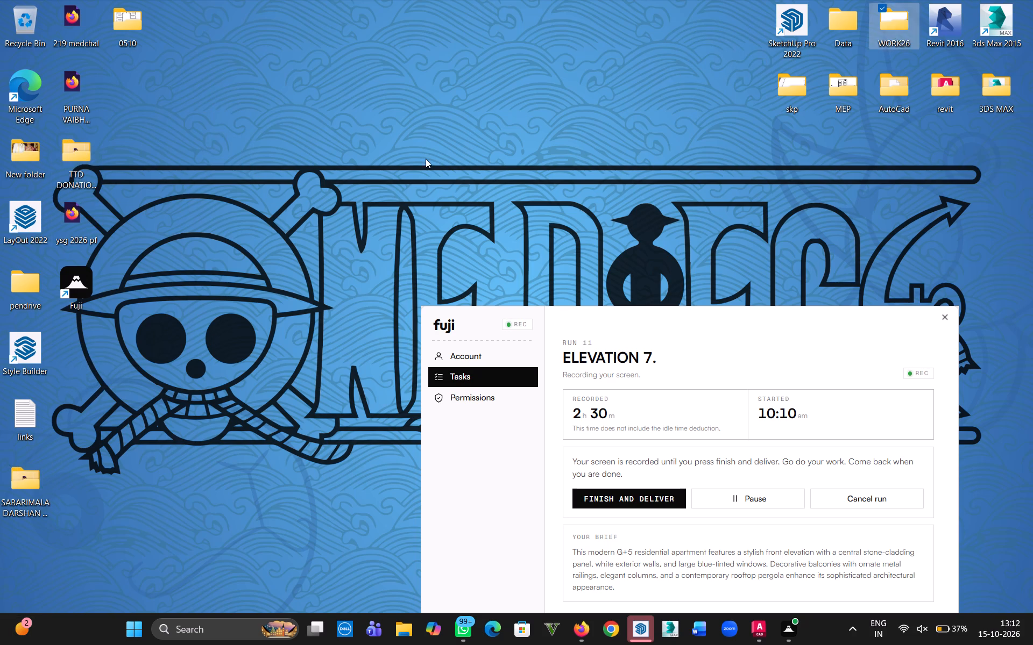
click(393, 171)
triple_click(688, 96)
double_click(689, 95)
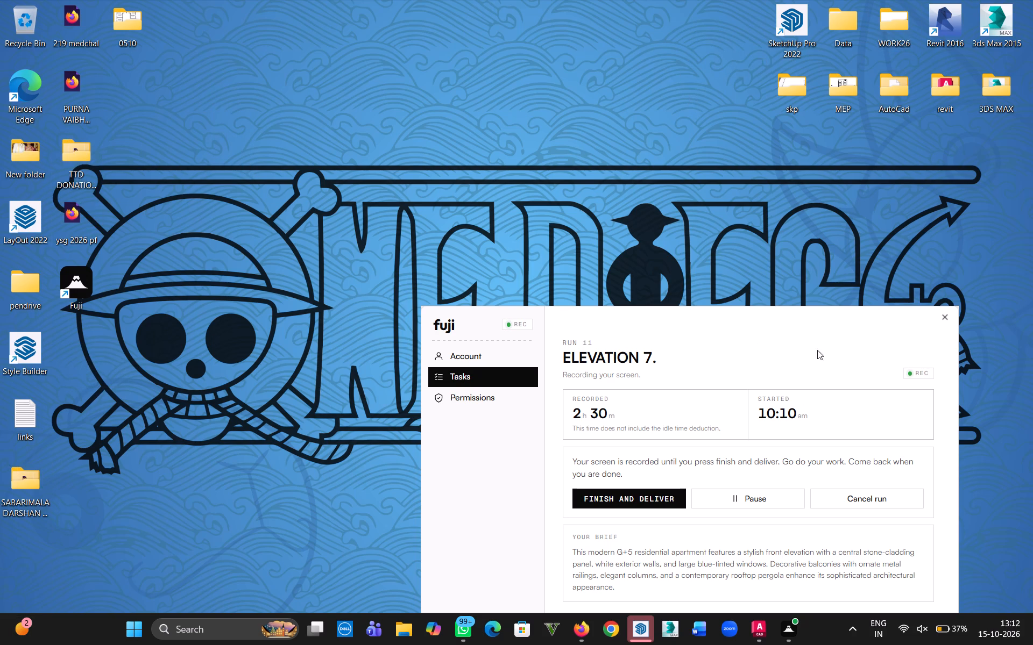
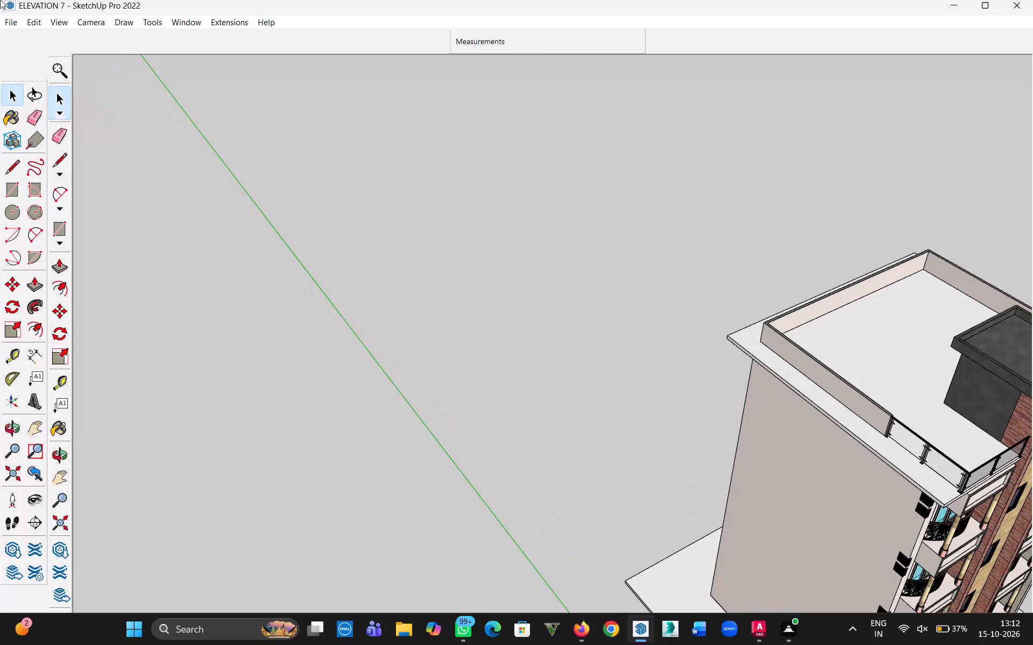
Try the parallel and two-point perspective camera projections, then set the camera to Perspective.
click(103, 18)
click(120, 102)
click(93, 17)
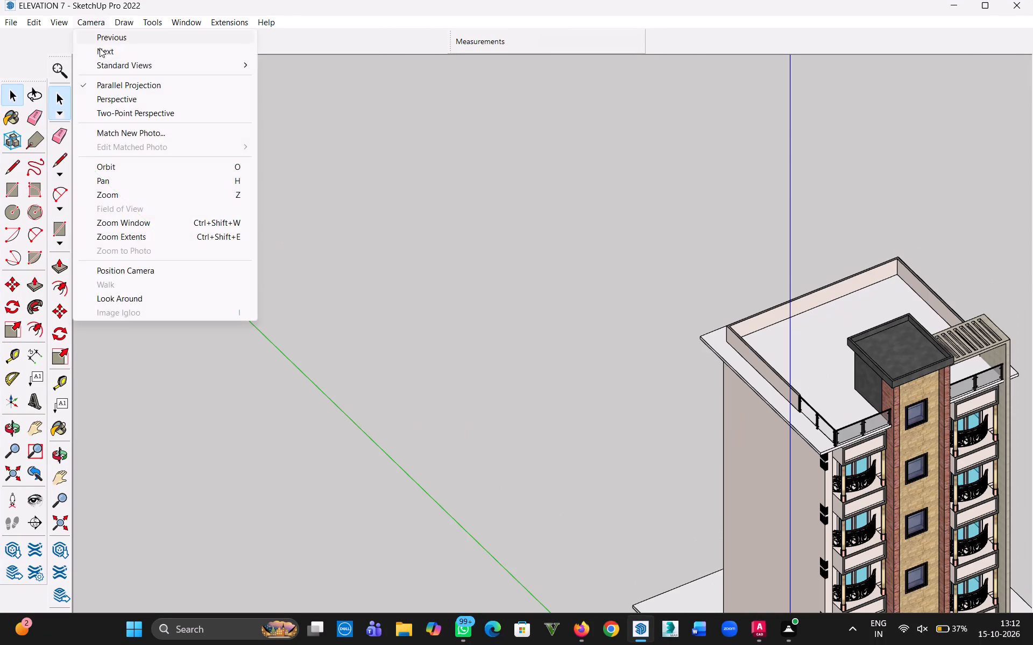
click(108, 92)
click(95, 26)
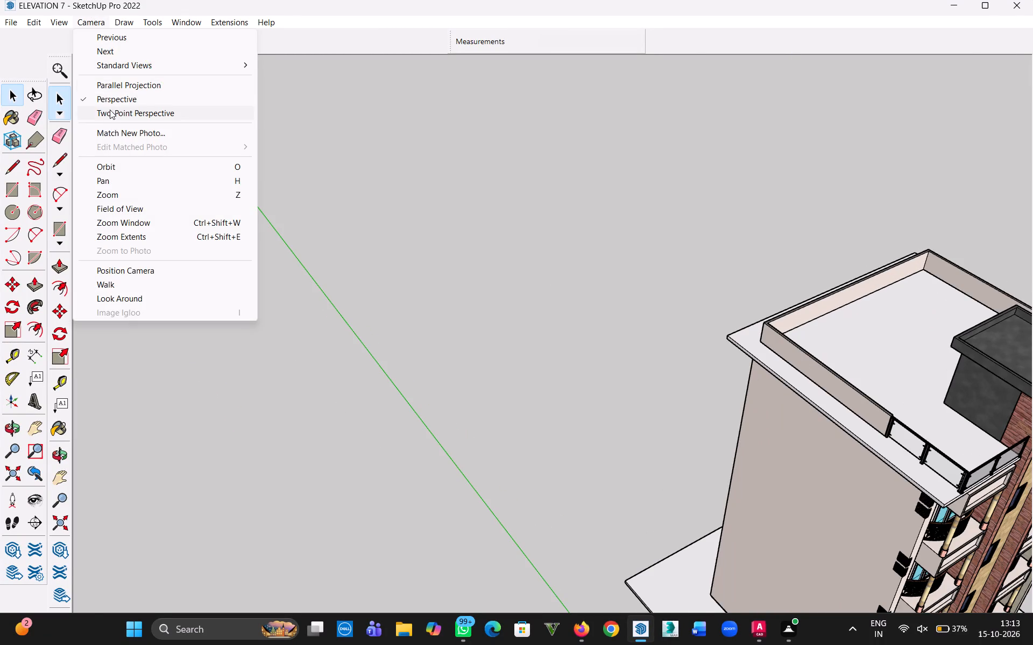
click(110, 110)
click(92, 26)
click(112, 105)
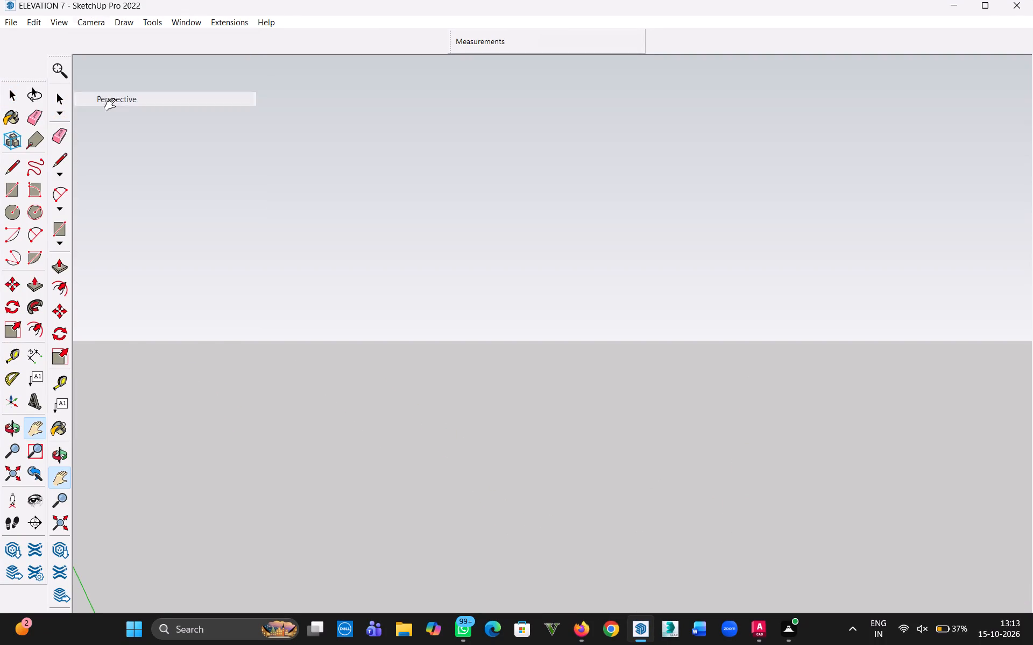
Frame the entire building from its front facade, from roof slab to base, as the view for printing.
scroll(434, 314, down, 20)
scroll(434, 314, down, 3)
middle_drag(676, 523, 661, 516)
scroll(661, 518, down, 10)
key(h)
drag(668, 569, 586, 304)
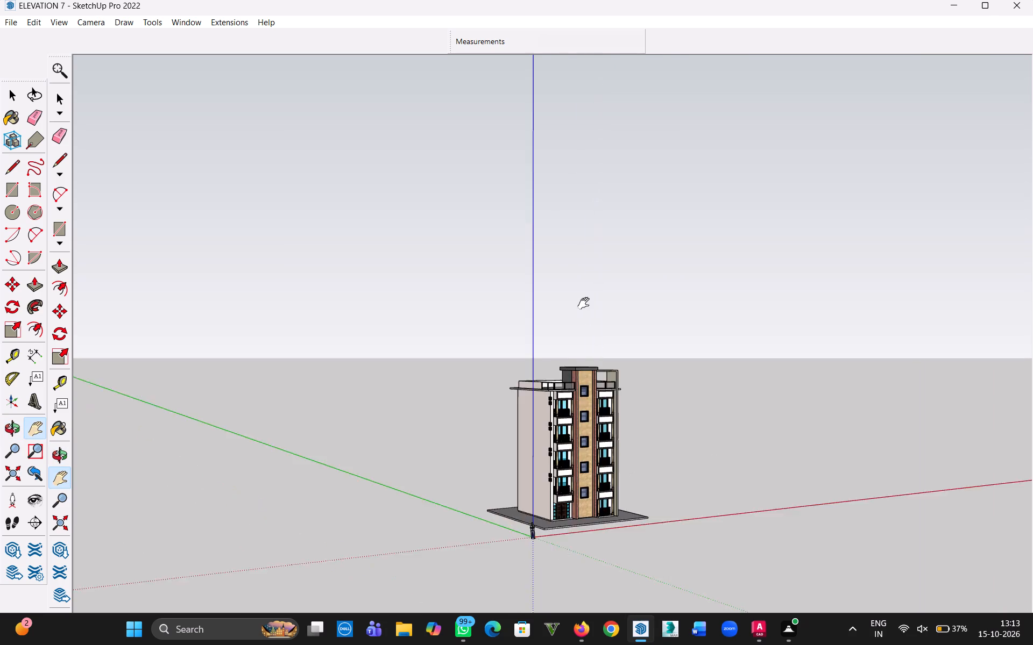
drag(586, 304, 568, 309)
middle_click(574, 328)
scroll(574, 328, up, 15)
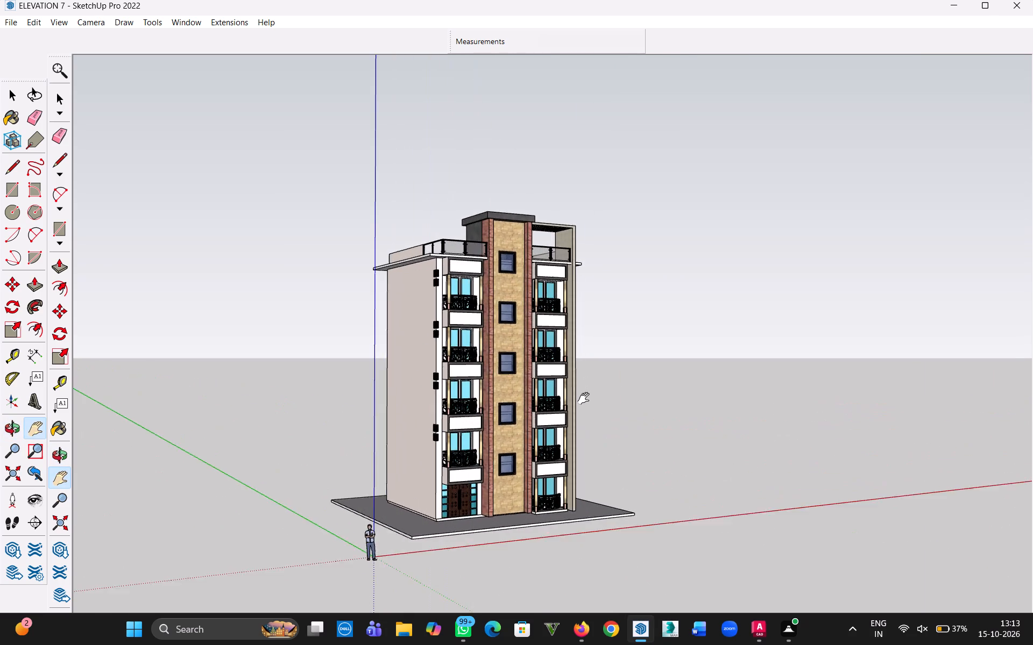
scroll(586, 399, up, 10)
middle_drag(588, 401, 556, 411)
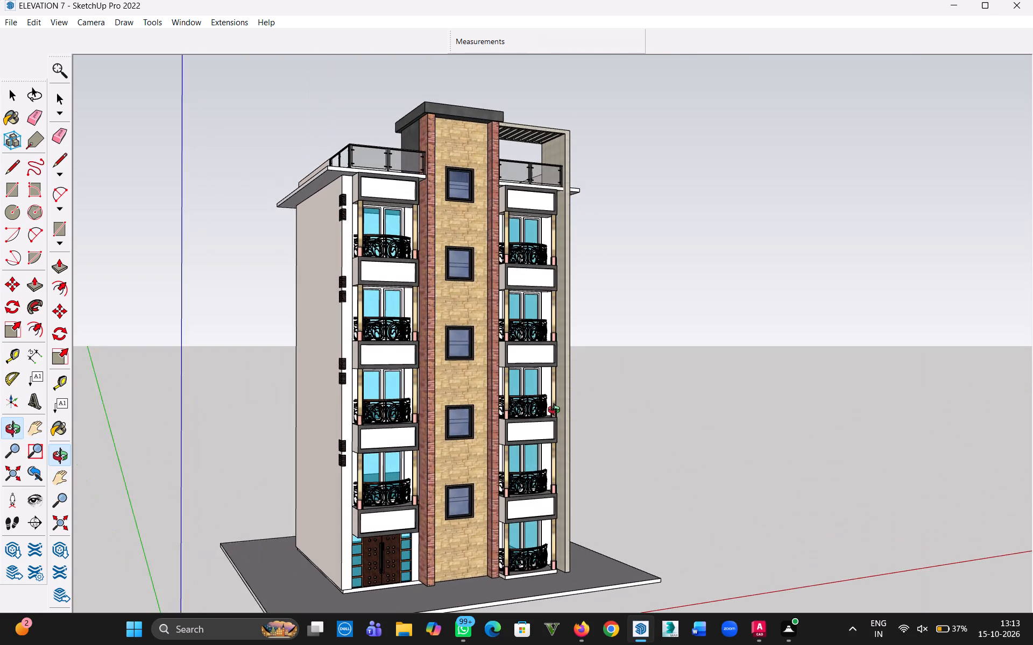
middle_drag(556, 411, 489, 442)
scroll(492, 421, up, 1)
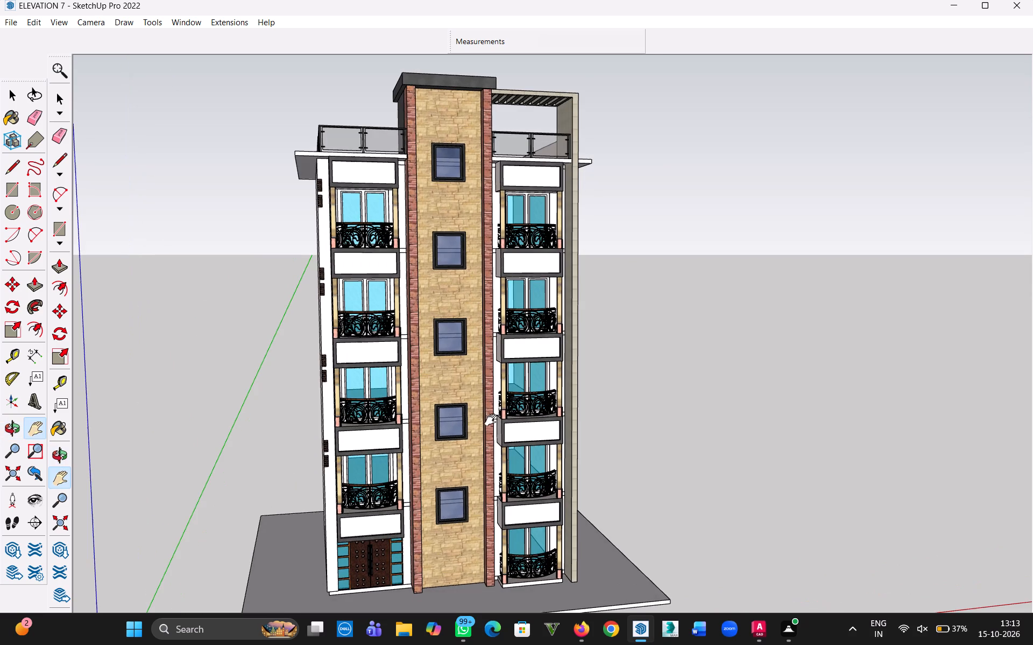
scroll(497, 421, up, 1)
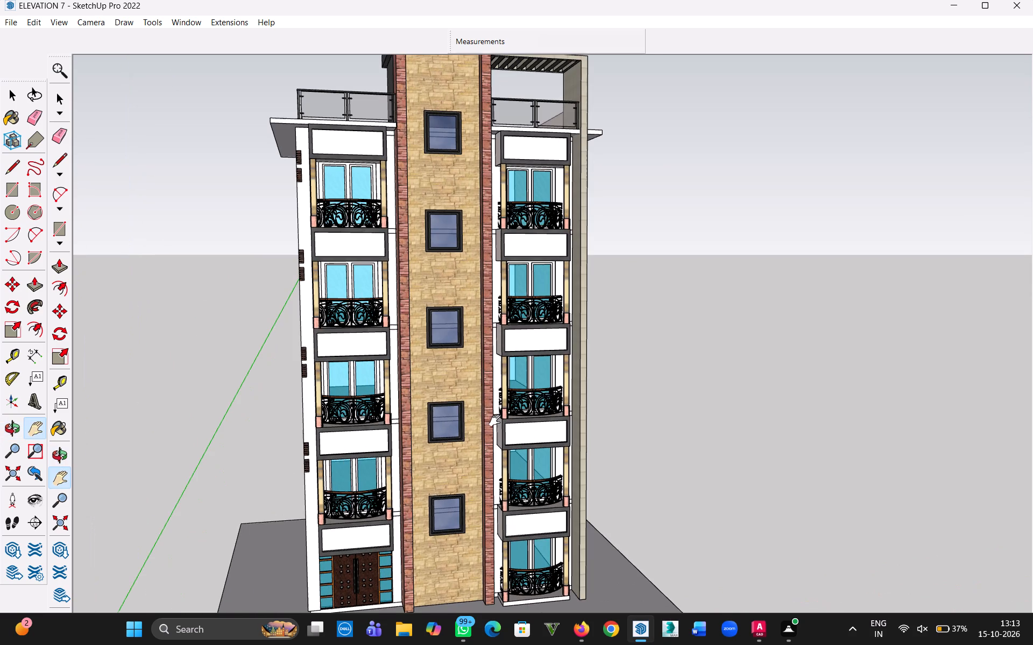
scroll(500, 424, down, 1)
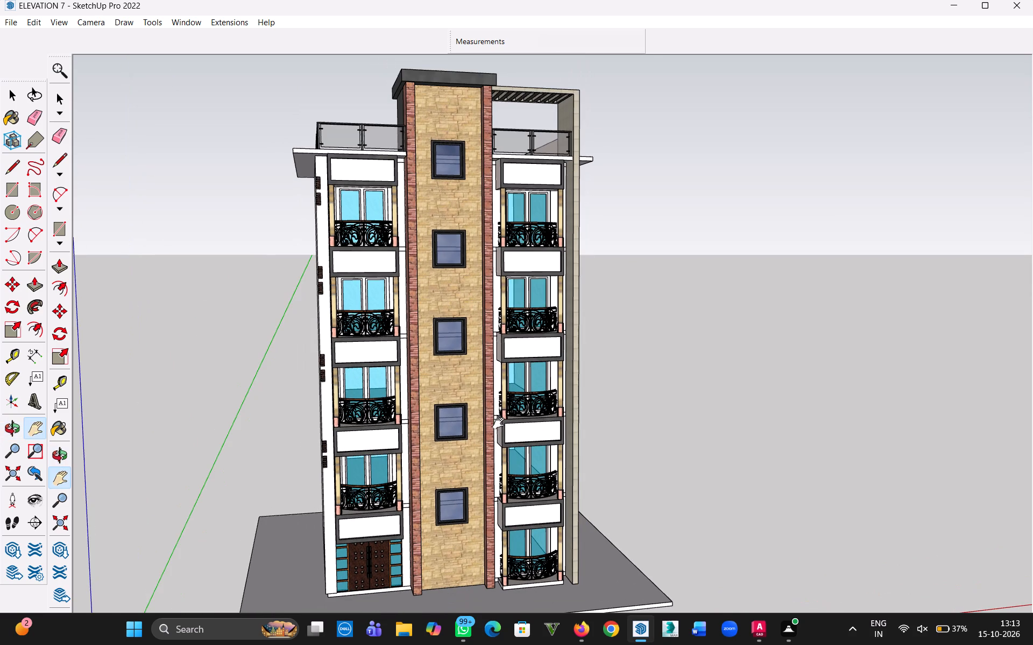
Open the print settings for the ELEVATION 7 model.
click(17, 19)
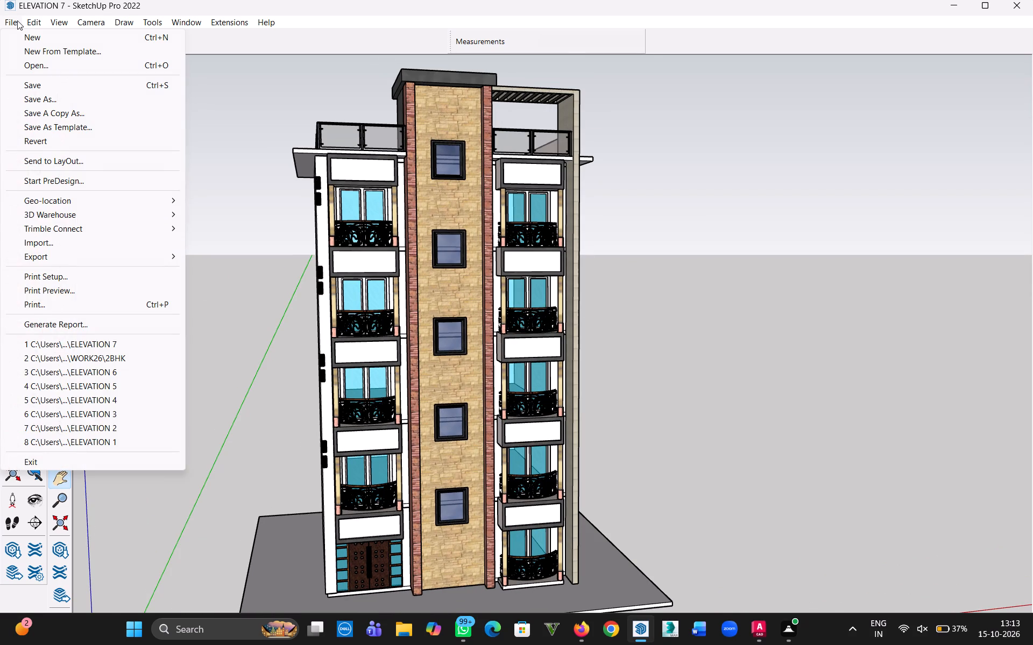
click(97, 301)
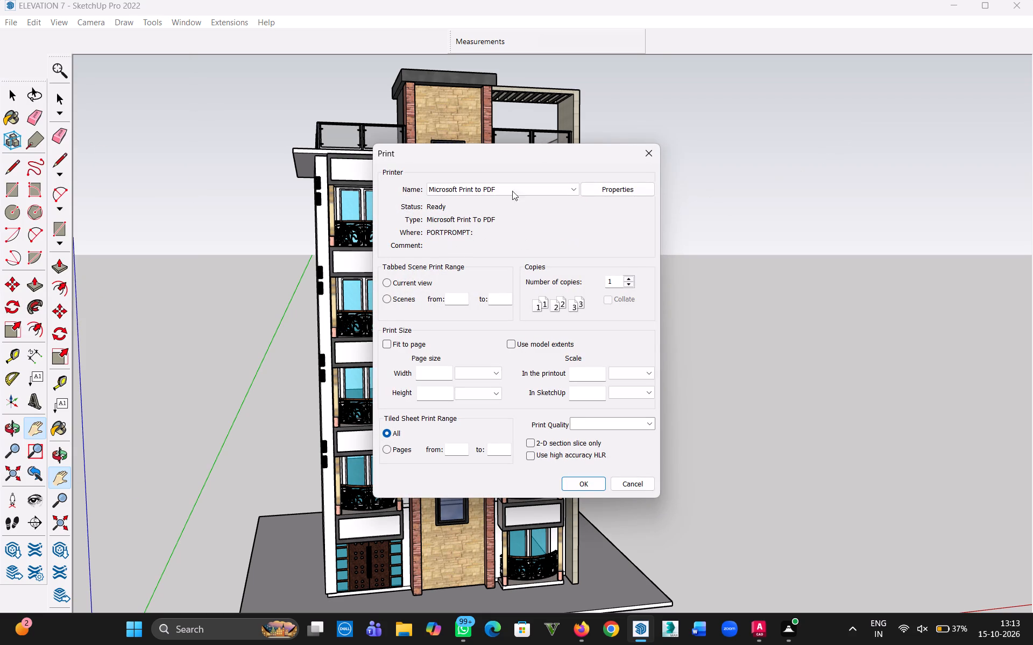
Check the Microsoft Print to PDF printer's orientation and advanced paper options, leaving them as they are.
click(633, 189)
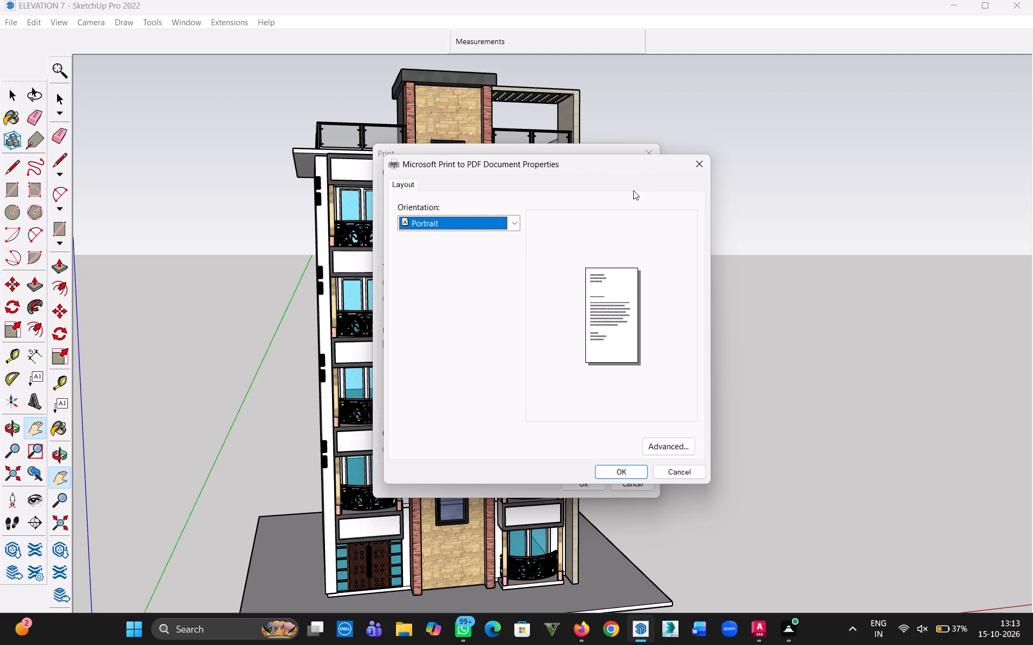
click(653, 443)
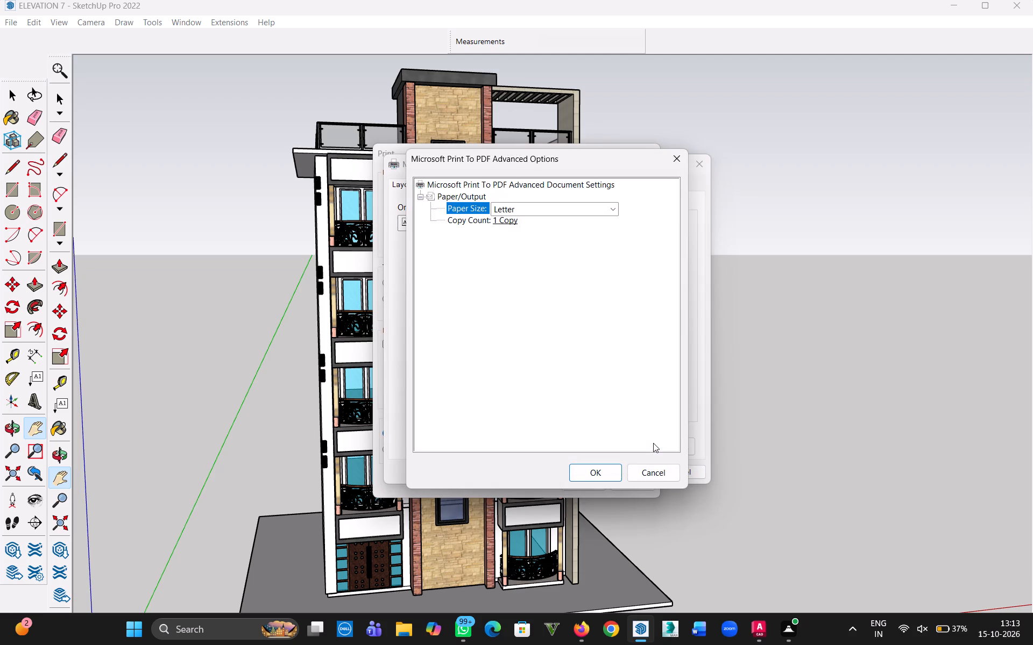
click(673, 155)
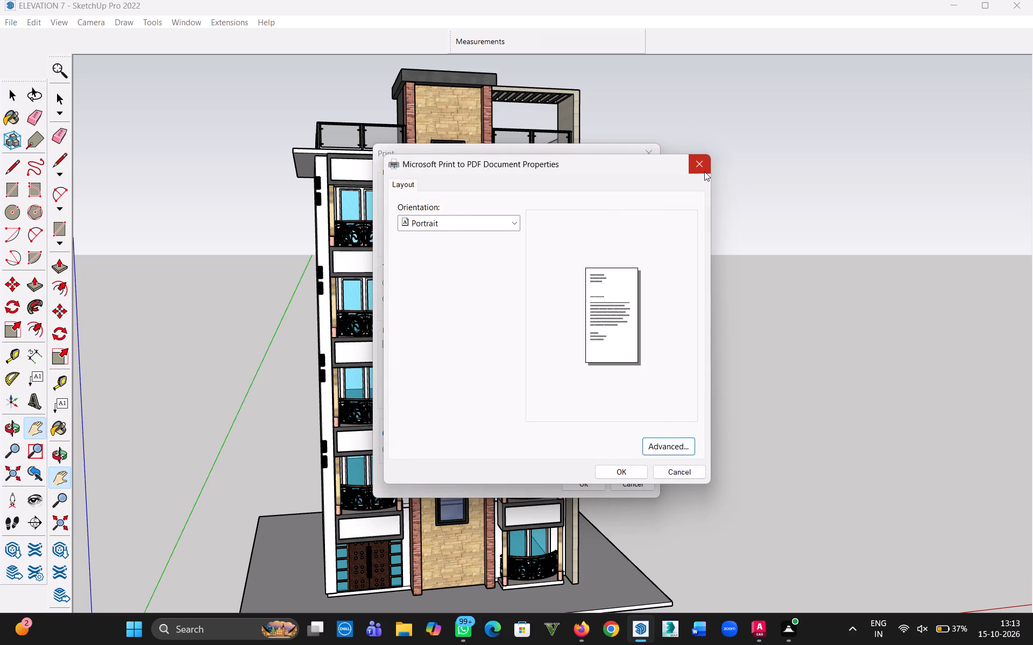
click(704, 171)
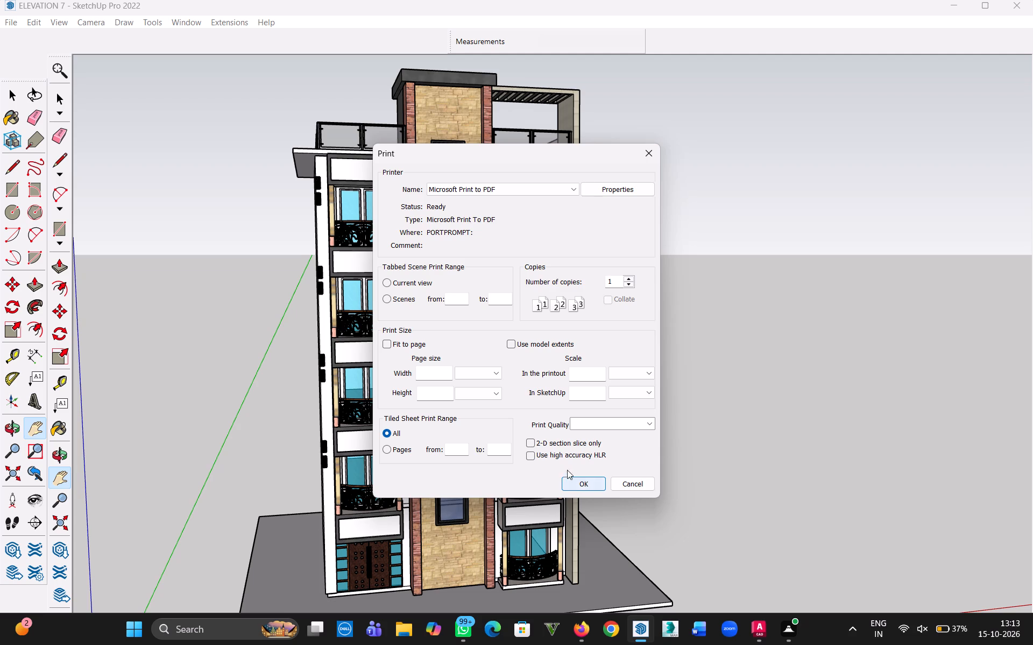
Enable high accuracy HLR and start printing the view with Microsoft Print to PDF.
click(527, 453)
click(600, 421)
click(646, 422)
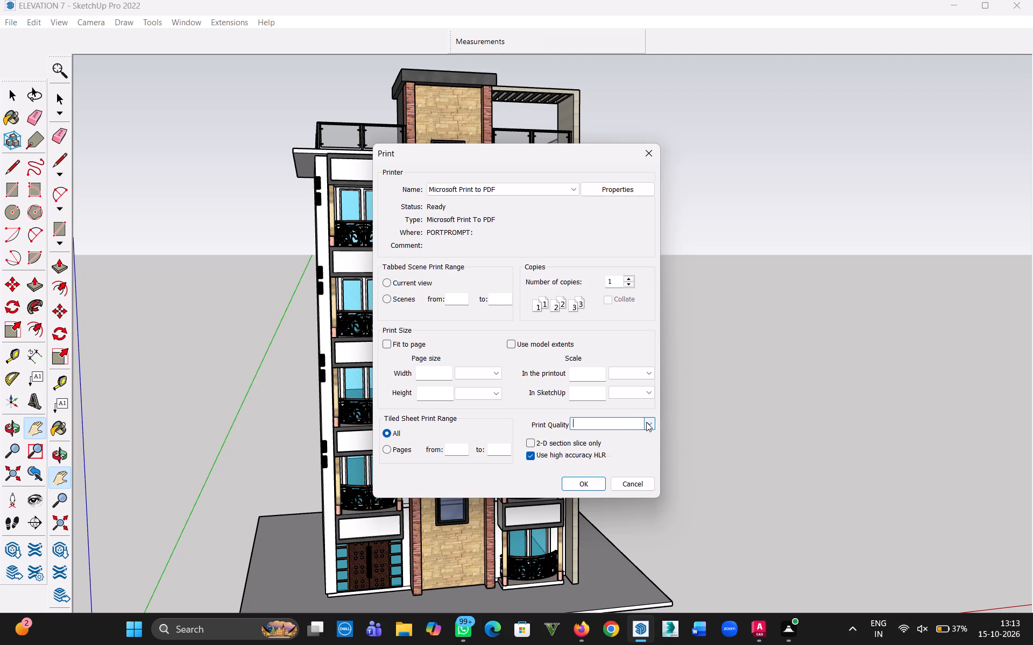
click(646, 422)
click(570, 482)
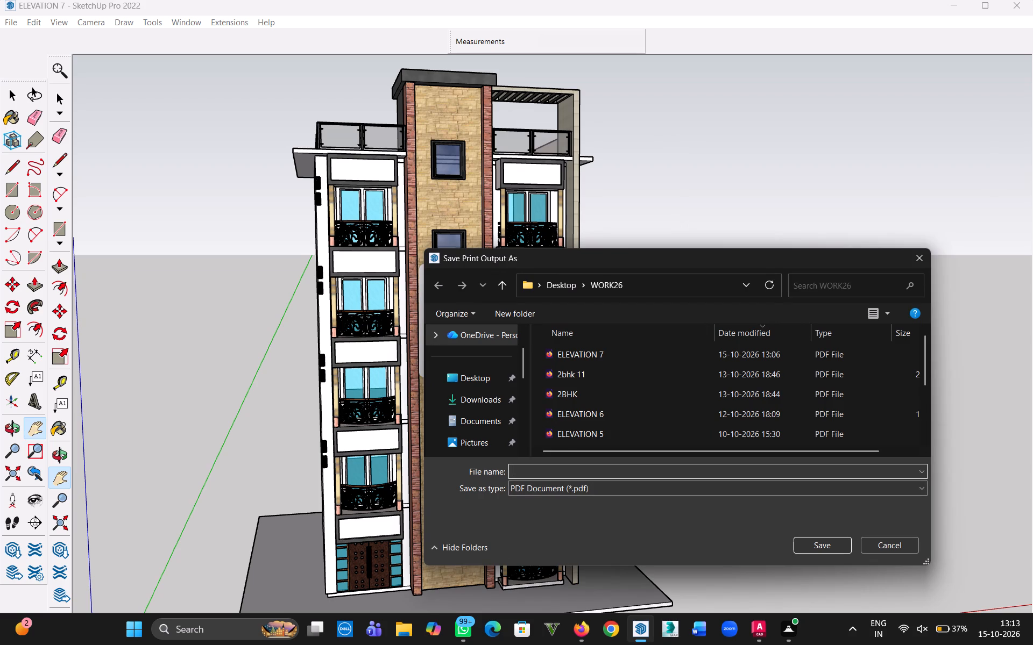
Save the print output as the PDF "ELEVATION 7 (1)" in the WORK26 folder on the desktop.
scroll(558, 374, down, 6)
scroll(558, 371, up, 7)
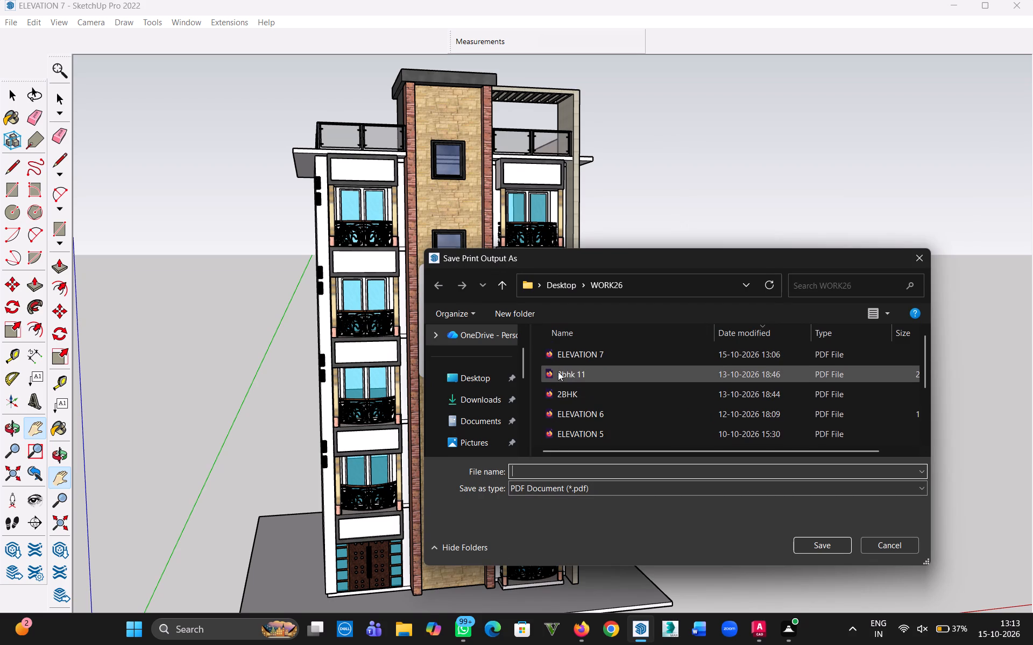
click(550, 469)
text(ELEVATION 7)
key(space)
text(())
key(Left)
key(1)
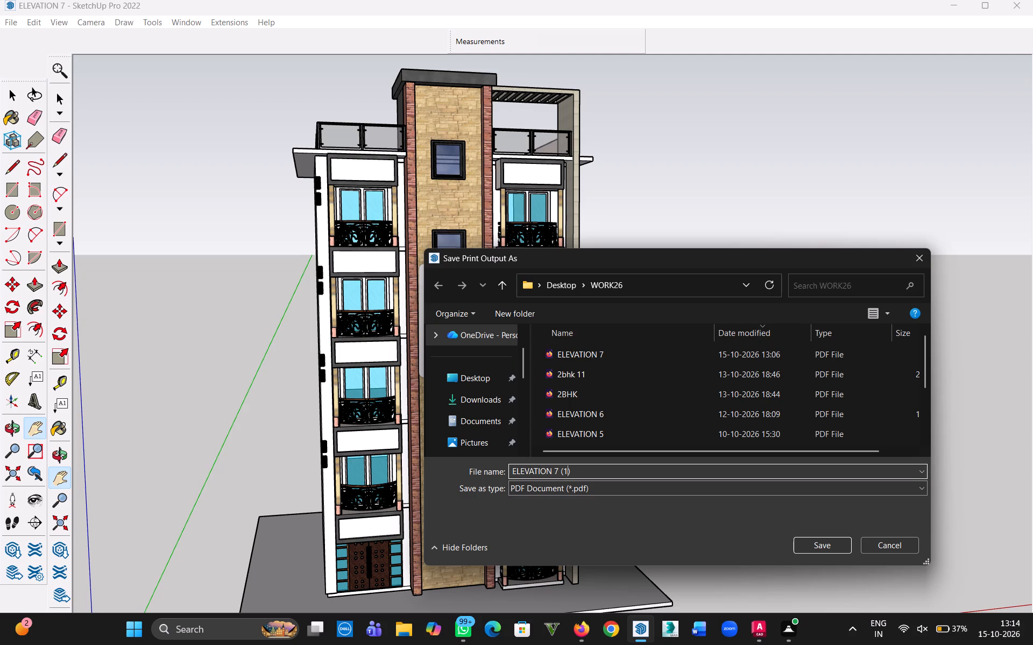
click(807, 544)
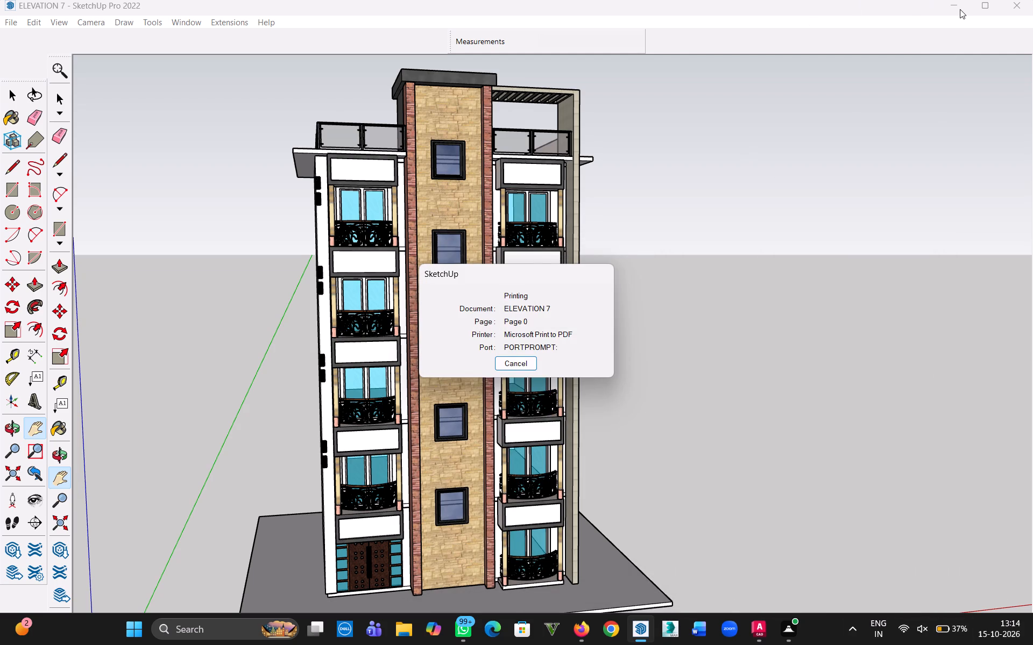